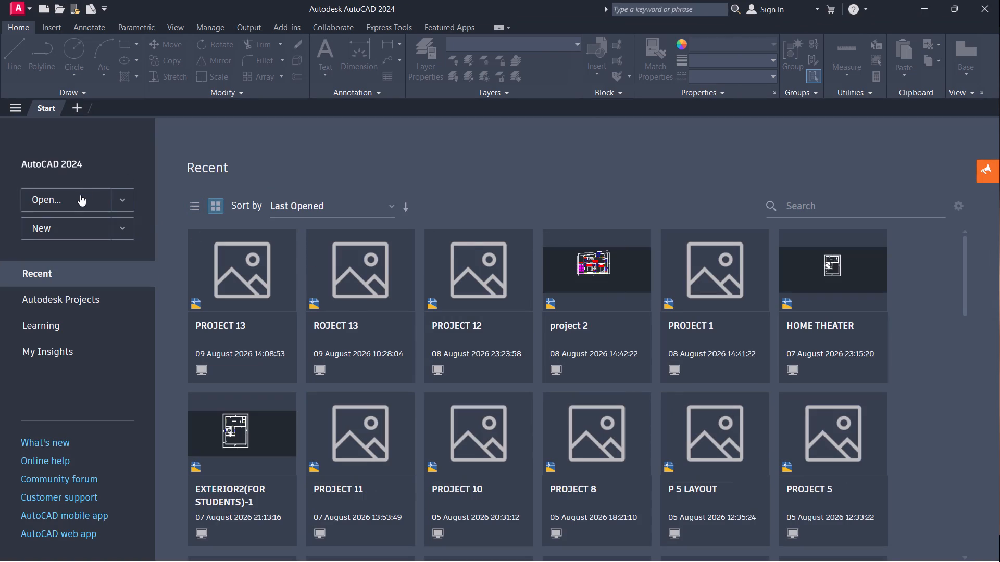
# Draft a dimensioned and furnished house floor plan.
# Create a new blank drawing.
pyautogui.doubleClick(79, 227)
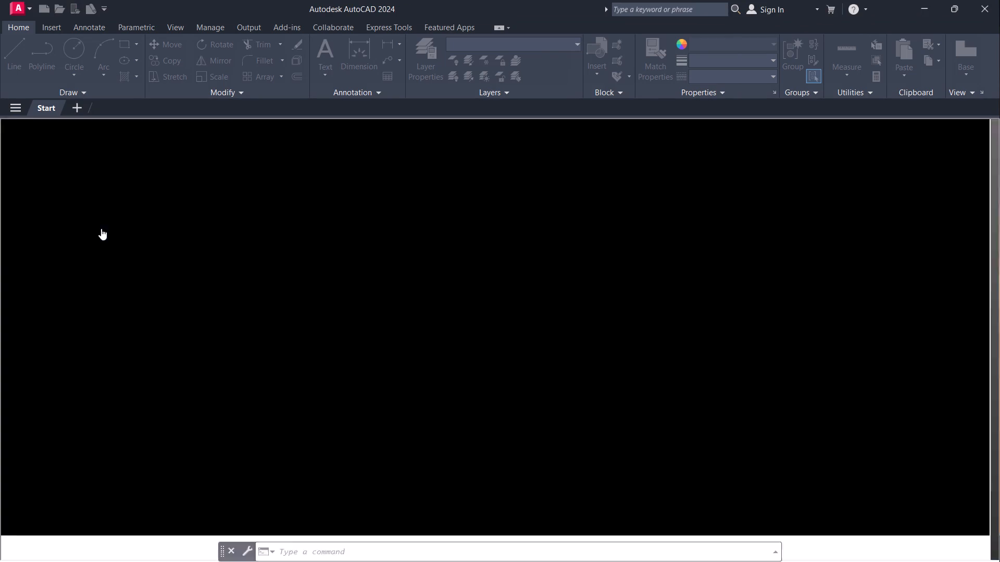
# Configure the drawing units to Architectural length with 0'-0 1/4" precision and Inches as the insertion scale.
pyautogui.write('un')
pyautogui.press('Return')
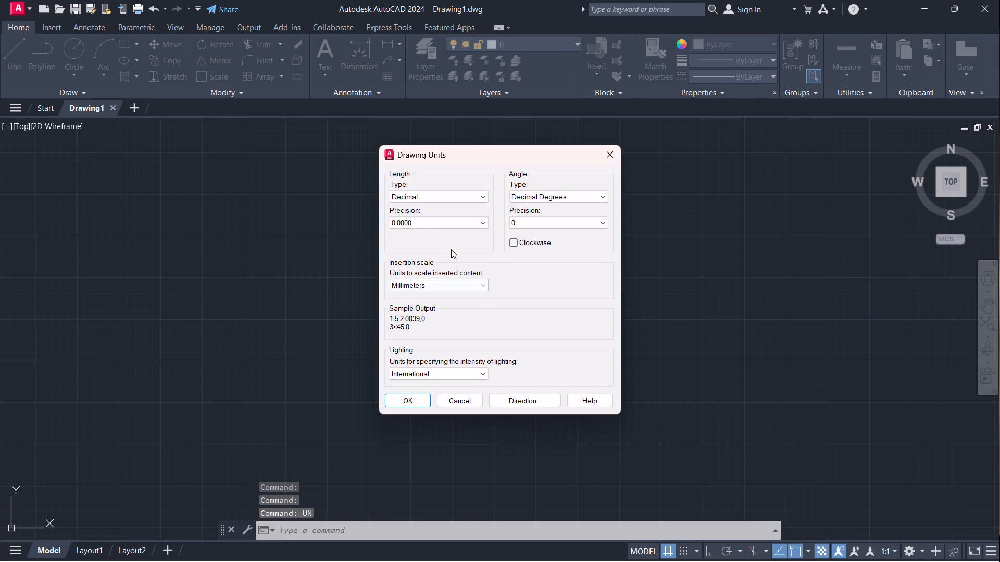
pyautogui.click(468, 199)
pyautogui.click(442, 206)
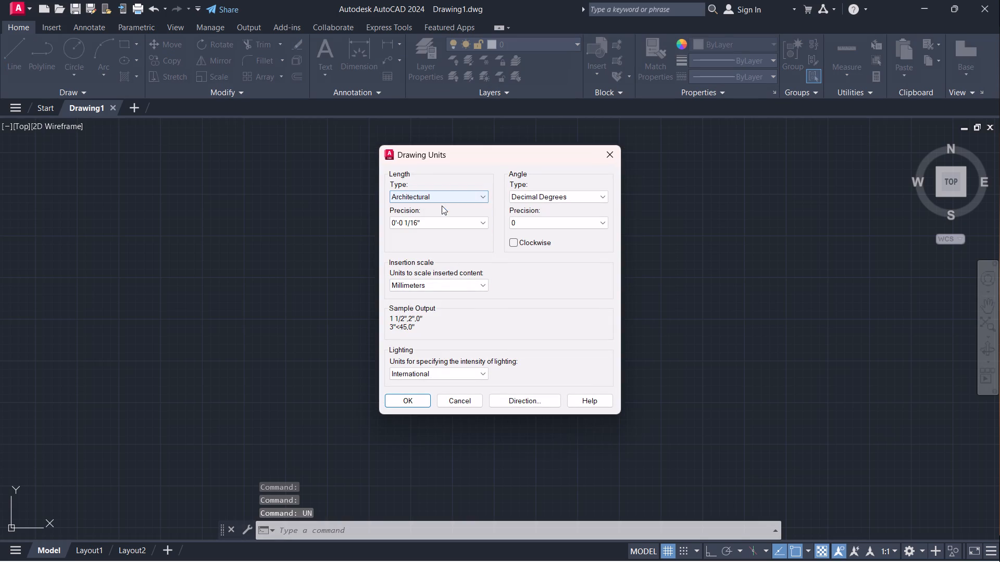
pyautogui.click(440, 221)
pyautogui.click(423, 250)
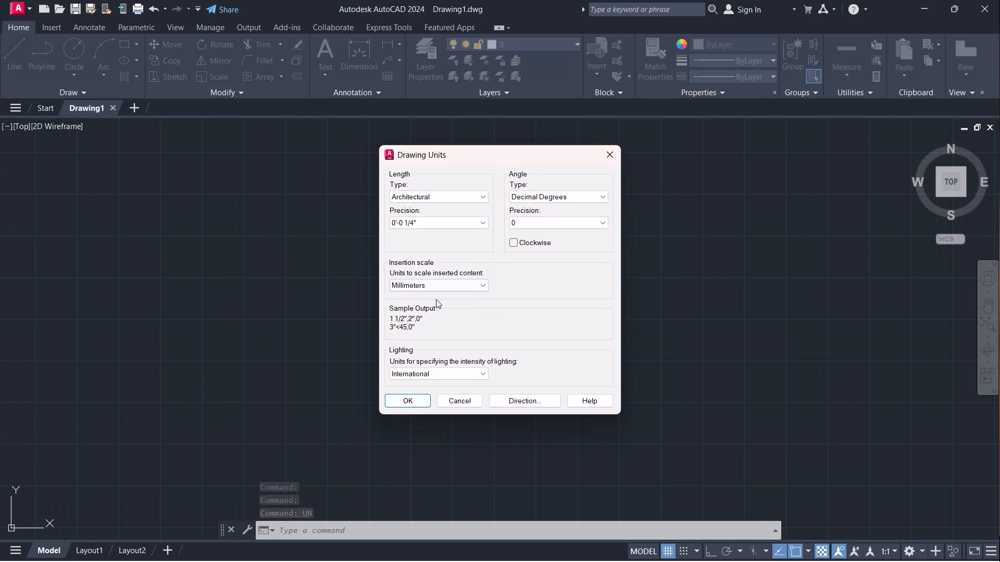
pyautogui.click(443, 286)
pyautogui.click(413, 307)
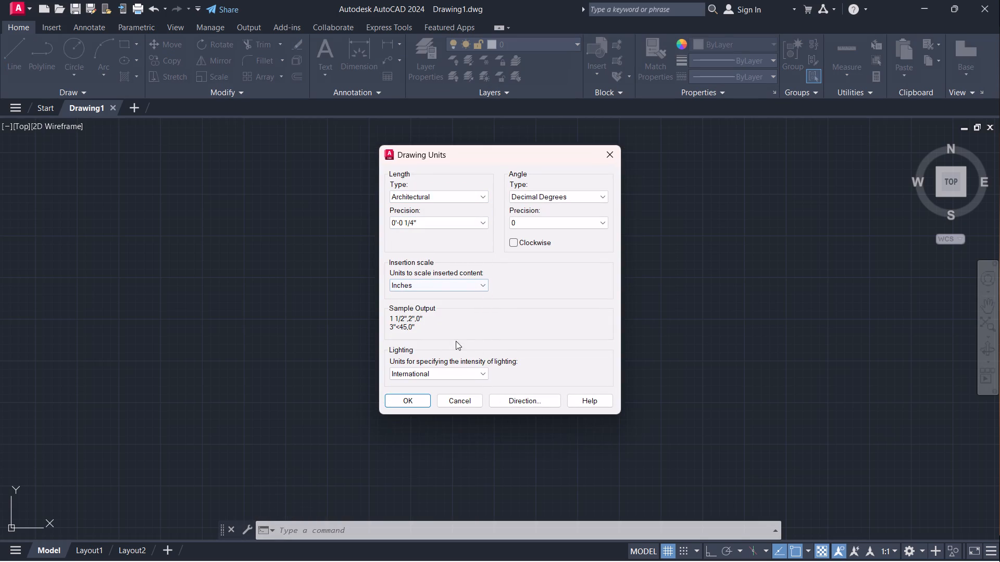
pyautogui.click(409, 405)
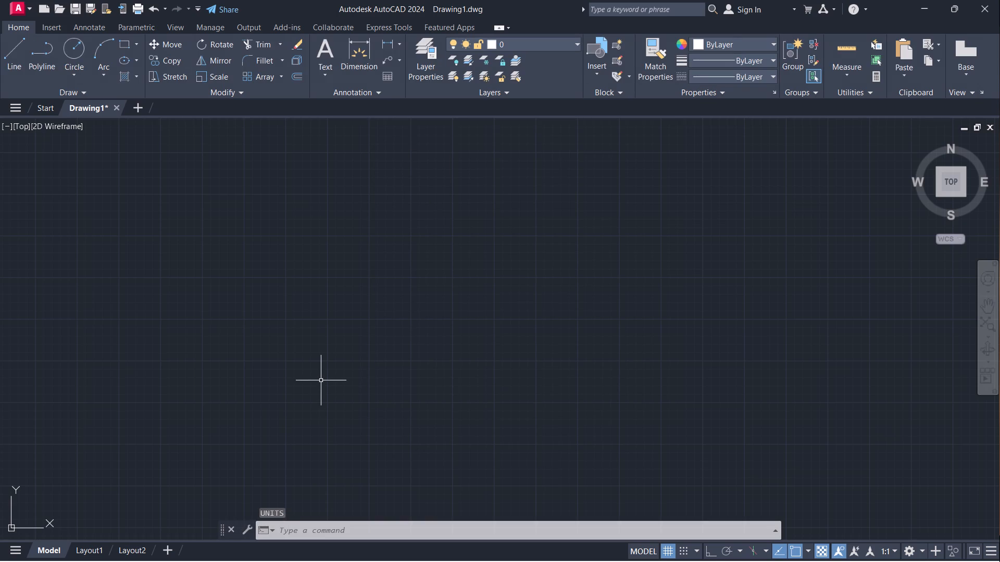
# Turn Ortho on and draw a closed rectangular outline of lines, 45' wide by 40' high.
pyautogui.press('F8')
pyautogui.press('l')
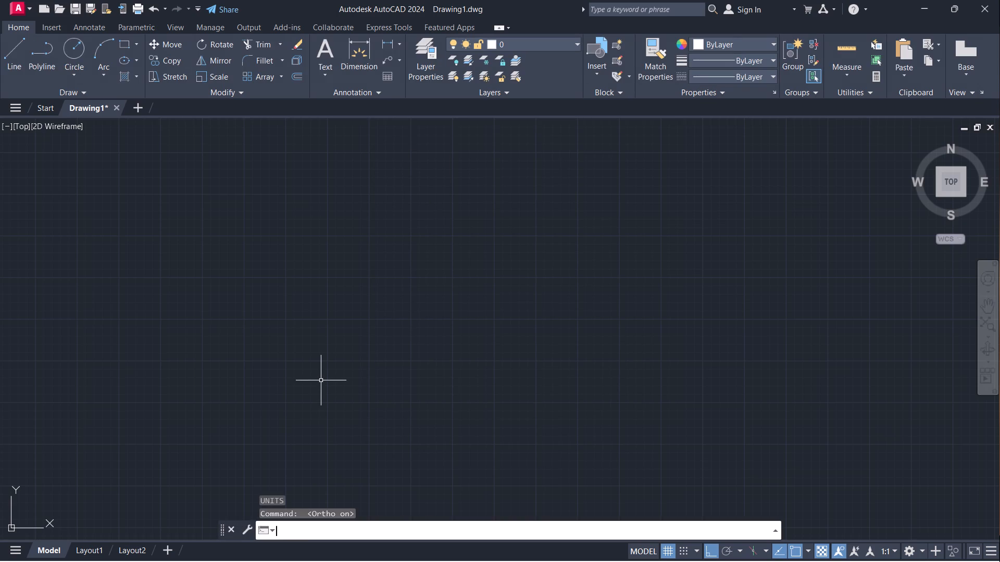
pyautogui.press('Return')
pyautogui.click(296, 392)
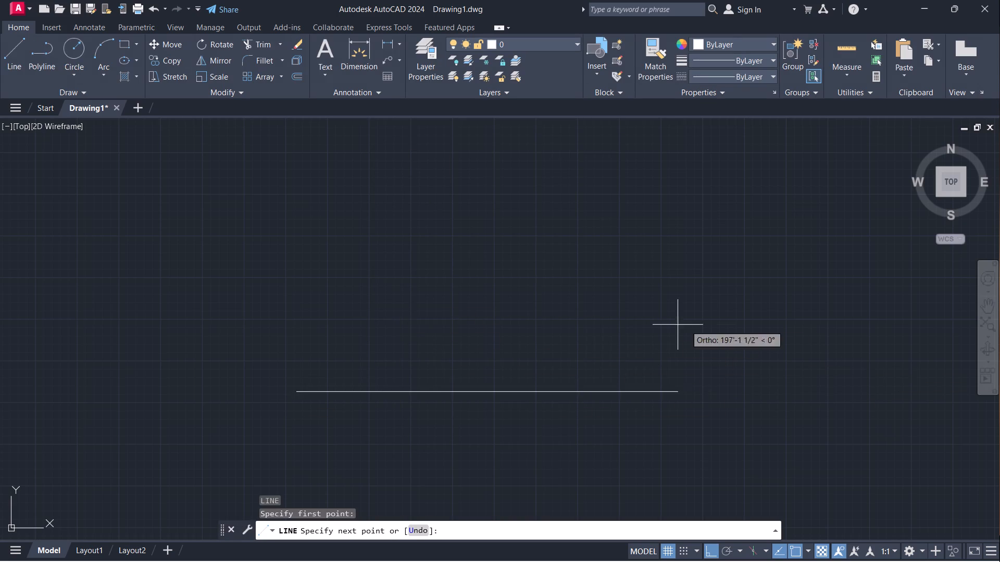
pyautogui.write("45'")
pyautogui.press('Return')
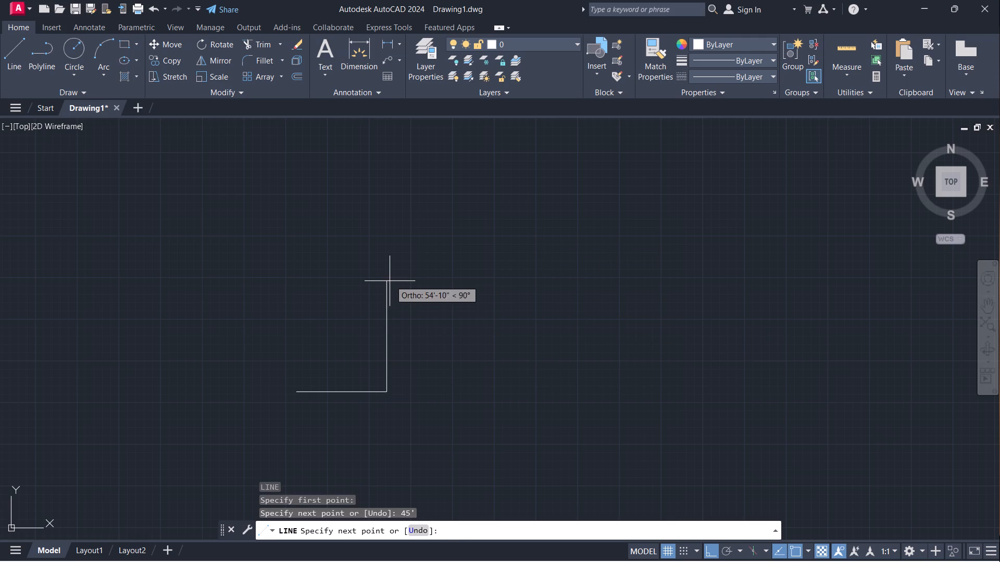
pyautogui.write("40'")
pyautogui.press('Return')
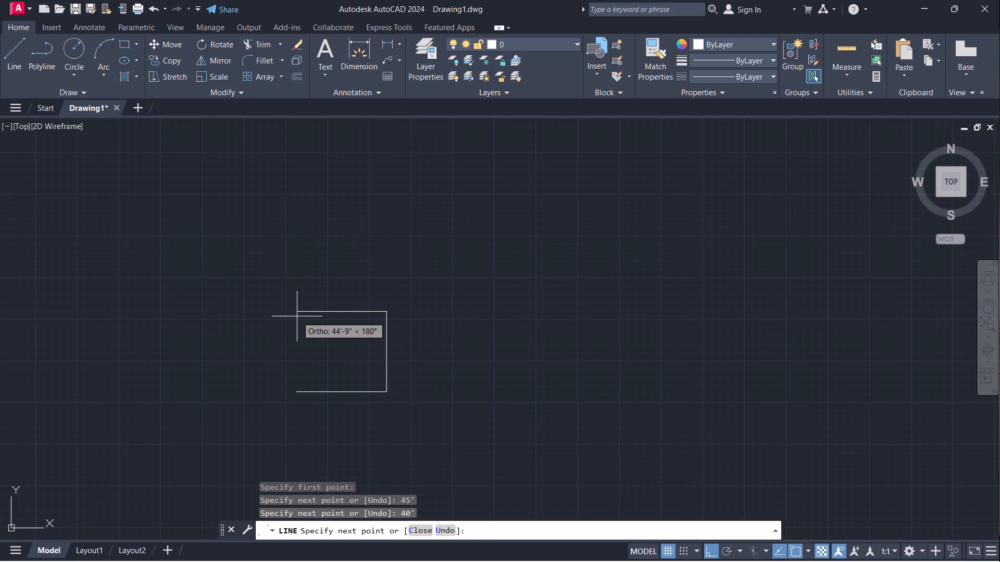
pyautogui.write("45'")
pyautogui.press('Return')
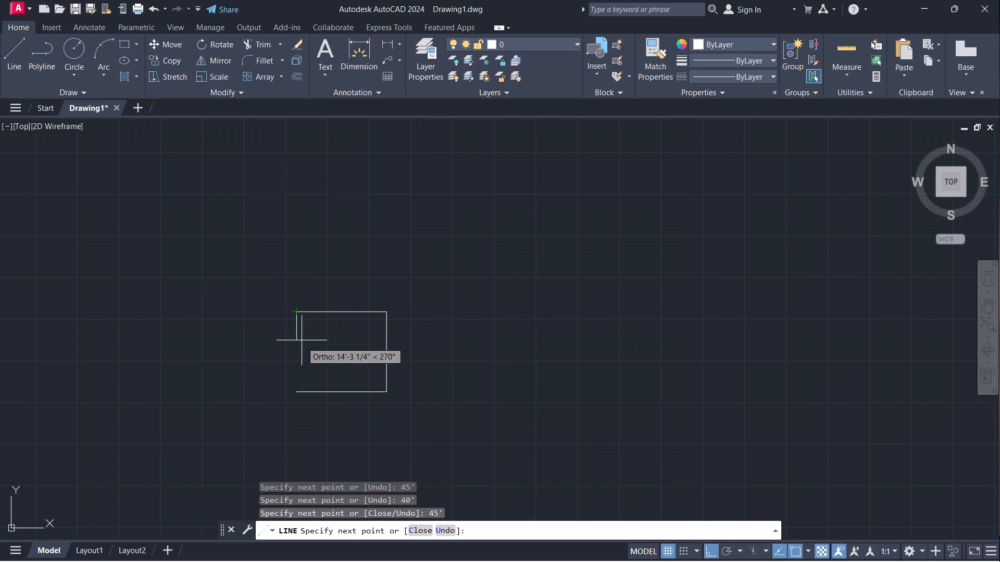
pyautogui.click(293, 391)
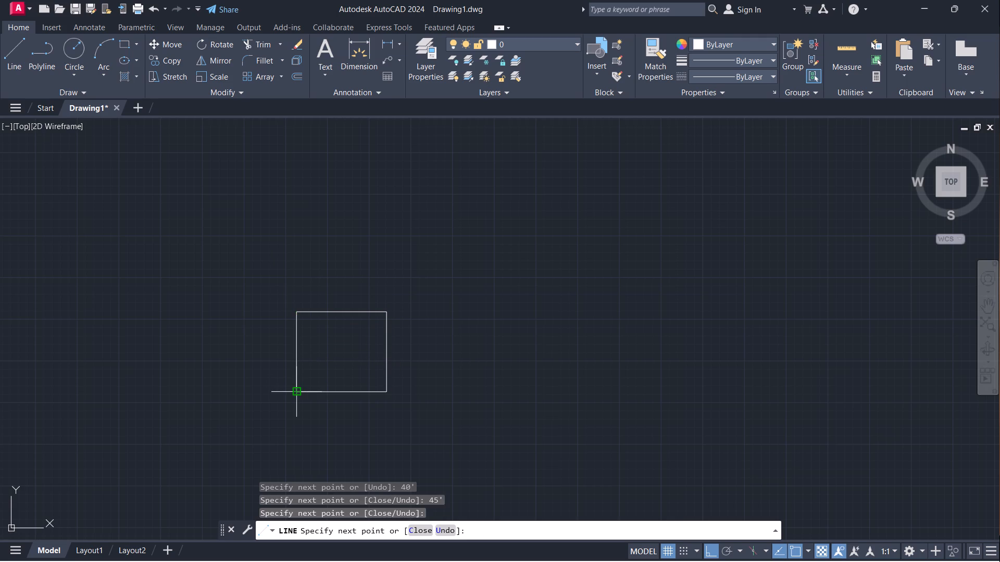
pyautogui.press('Escape')
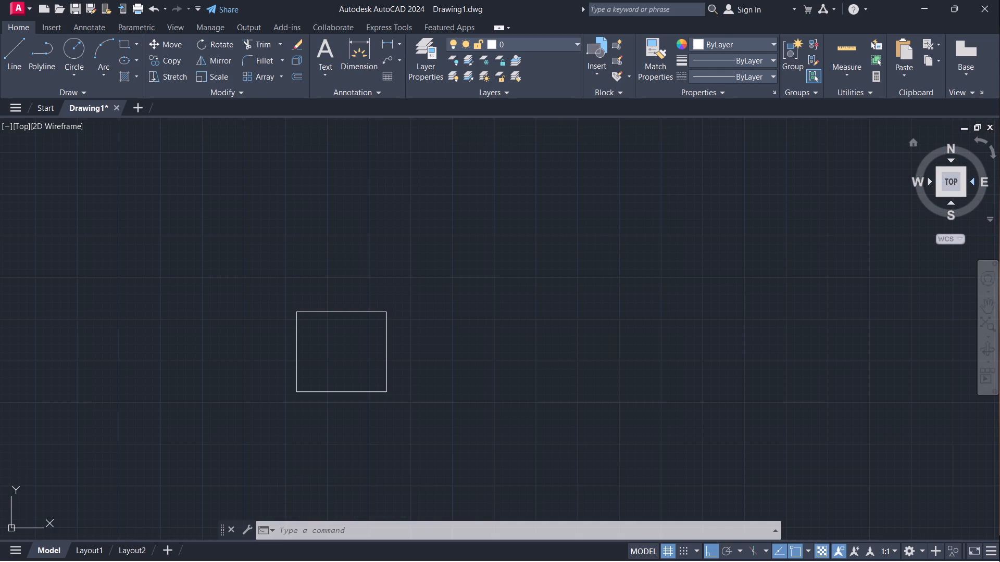
# Rotate the top view 180 degrees so that south faces up, with the rectangle centred in view.
pyautogui.click(994, 155)
pyautogui.click(994, 155)
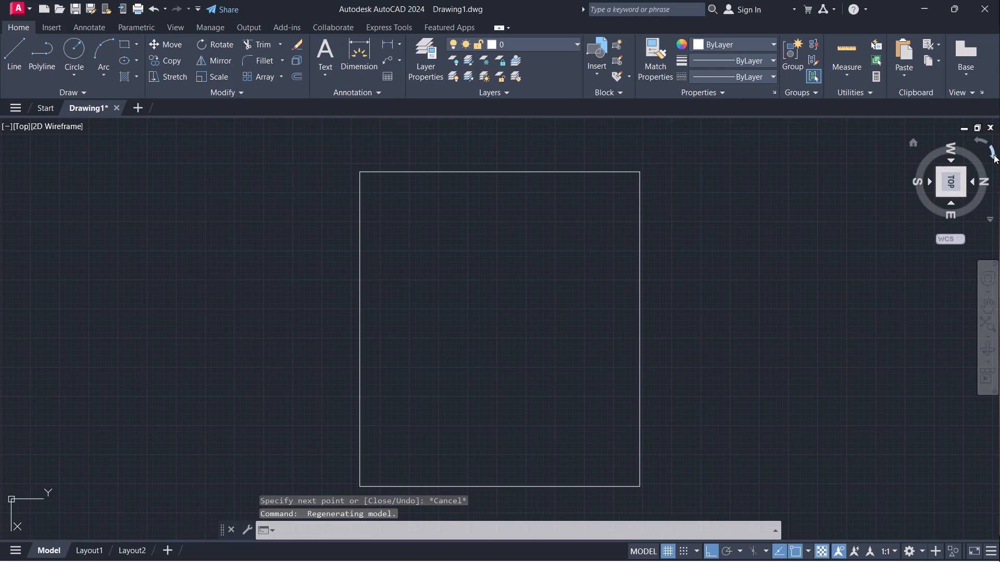
pyautogui.moveTo(556, 313); pyautogui.dragTo(572, 250, button='middle')
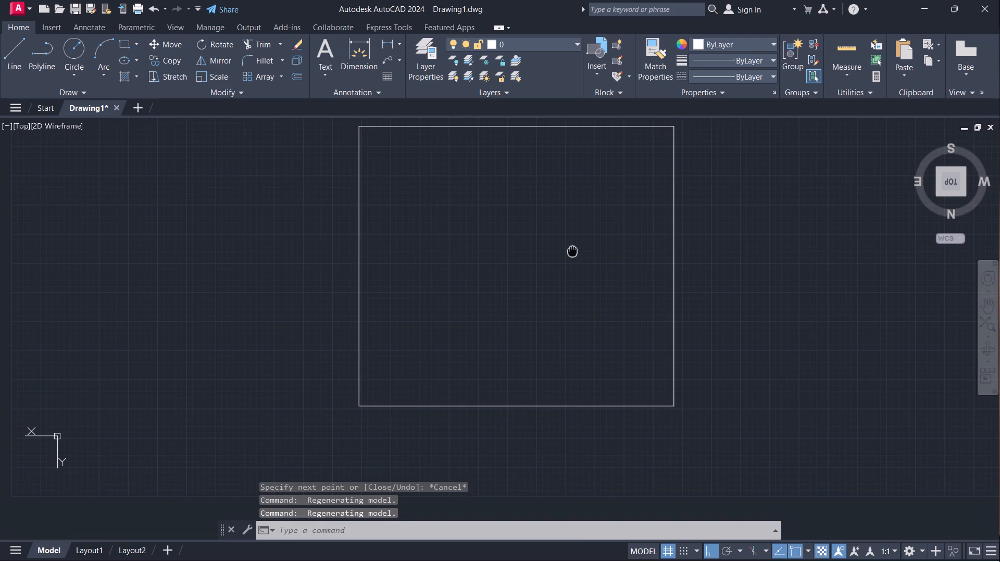
pyautogui.moveTo(572, 250); pyautogui.dragTo(595, 245, button='middle')
pyautogui.scroll(-1, 511, 253)
pyautogui.moveTo(520, 248); pyautogui.dragTo(502, 285, button='middle')
pyautogui.scroll(1, 493, 276)
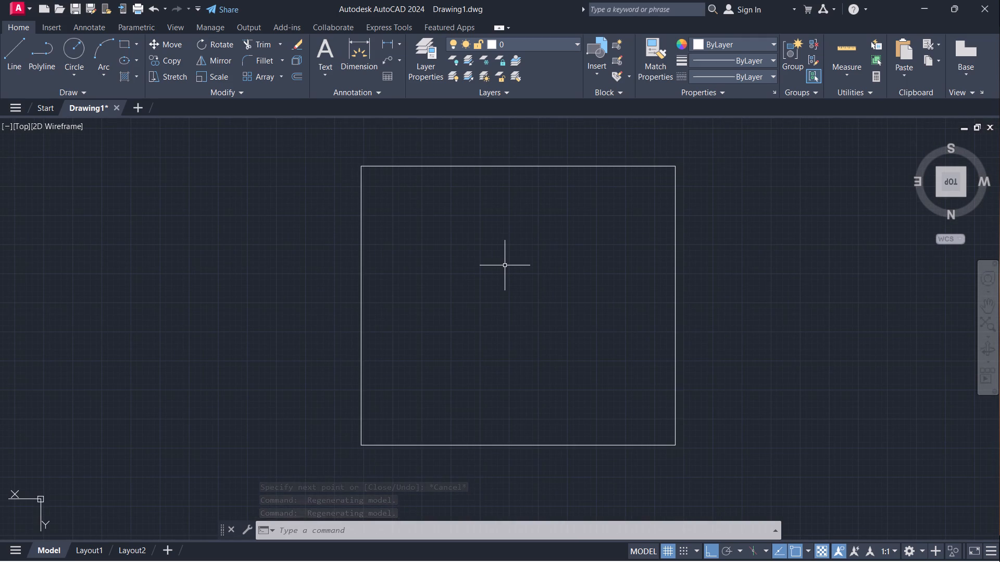
pyautogui.press('Escape')
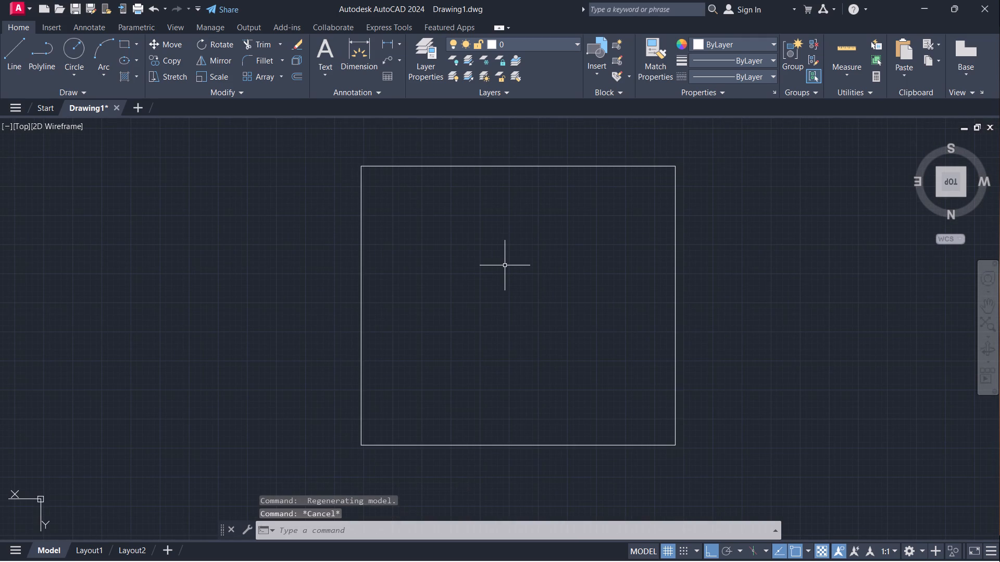
# Offset all four sides of the rectangle 6" inward to form the outer wall thickness.
pyautogui.press('o')
pyautogui.press('Return')
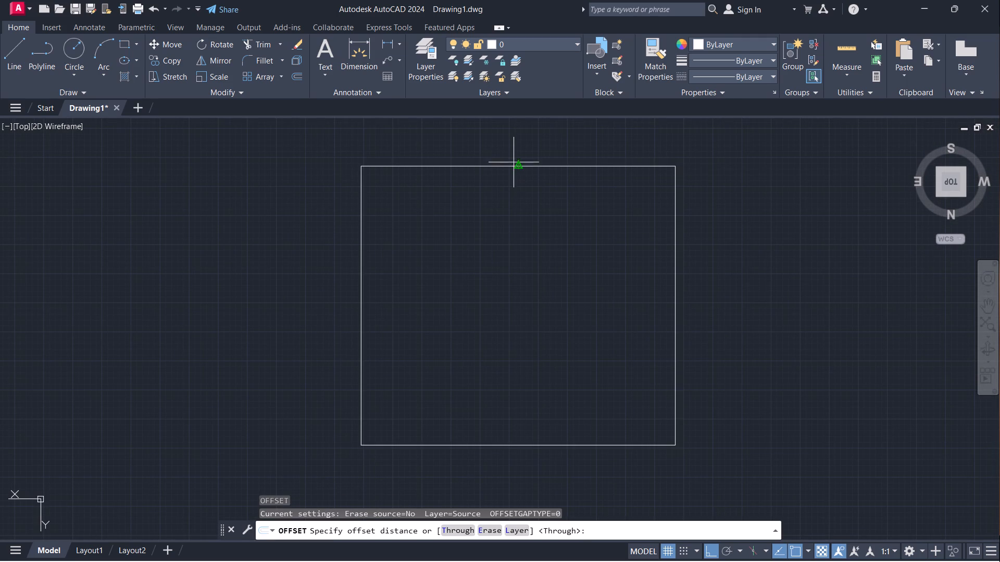
pyautogui.click(514, 167)
pyautogui.press('6')
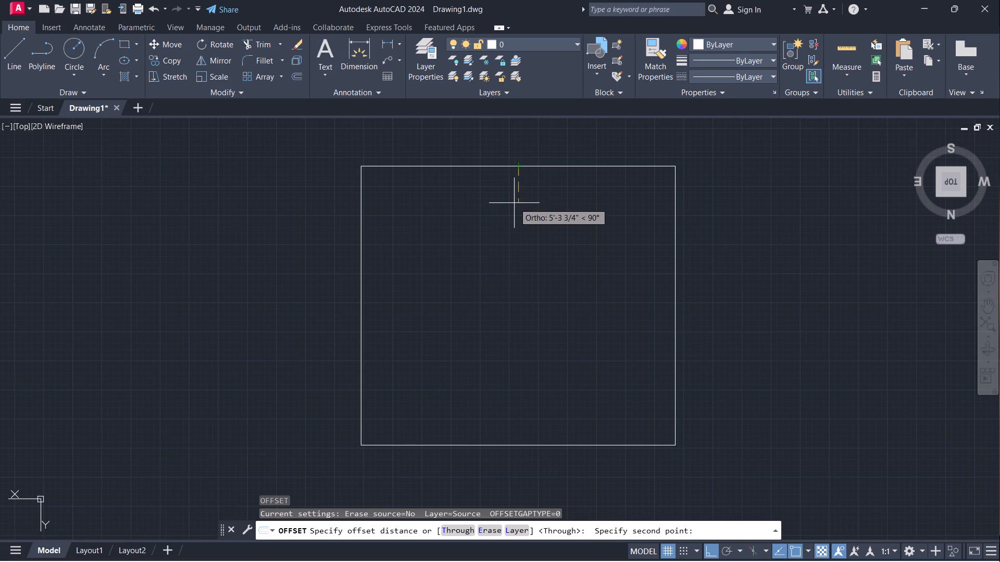
pyautogui.hotkey('shift', '"')
pyautogui.press('Return')
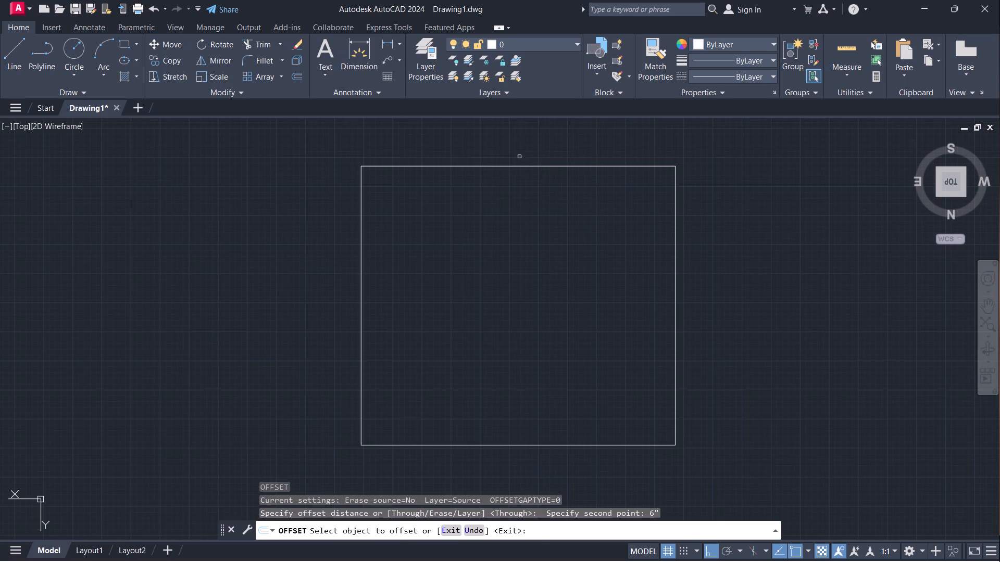
pyautogui.click(515, 165)
pyautogui.click(540, 251)
pyautogui.click(359, 298)
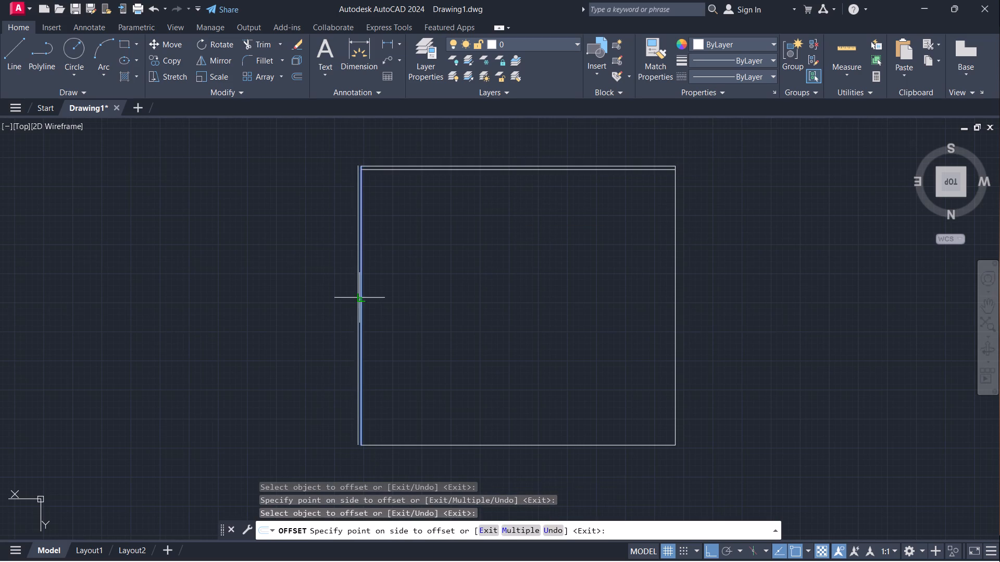
pyautogui.moveTo(429, 302); pyautogui.dragTo(479, 309)
pyautogui.click(679, 313)
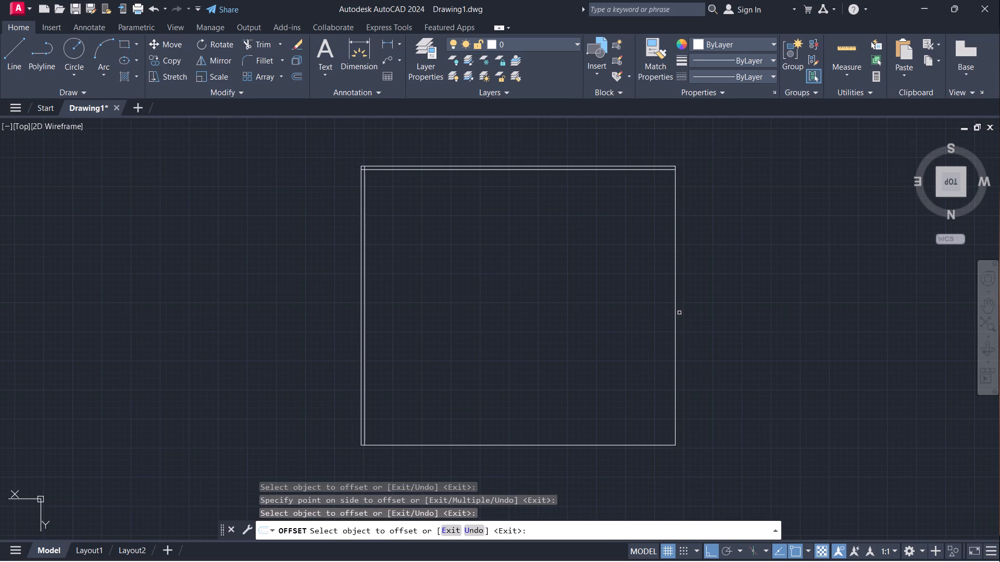
pyautogui.click(675, 318)
pyautogui.click(595, 322)
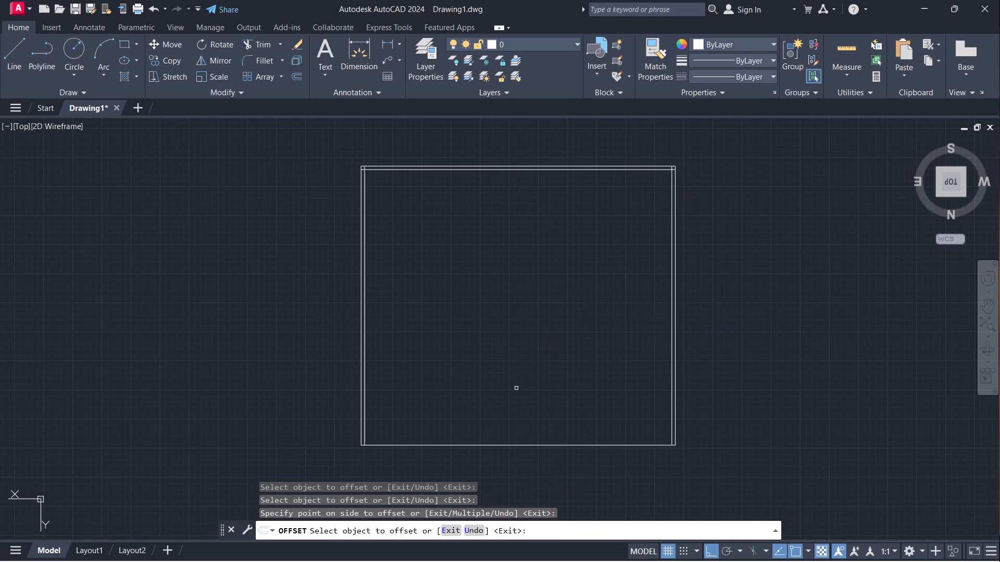
pyautogui.click(482, 445)
pyautogui.moveTo(489, 368); pyautogui.dragTo(490, 360)
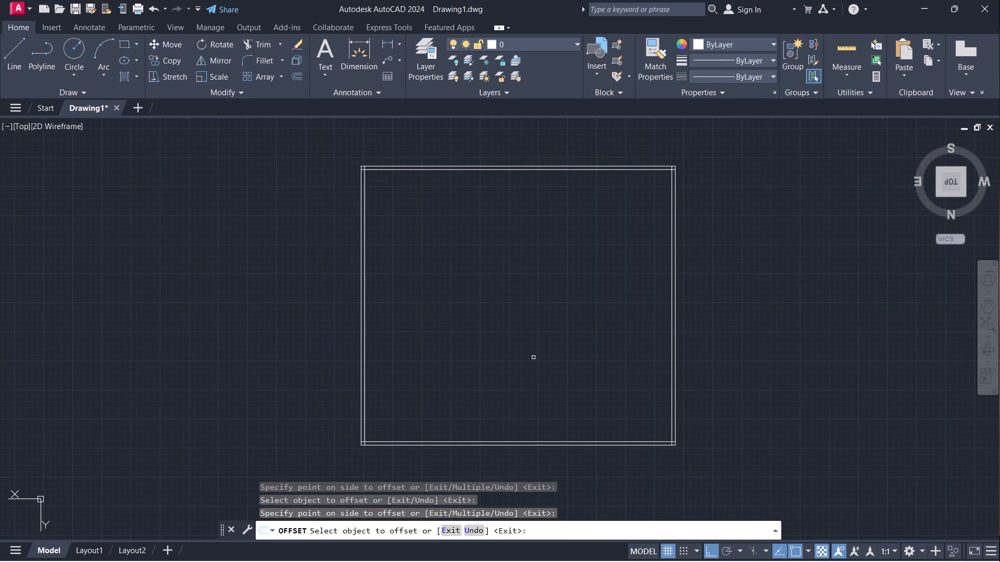
pyautogui.press('Escape')
# Trim the overlapping inner wall line ends at all four corners of the outline.
pyautogui.write('tr')
pyautogui.press('Return')
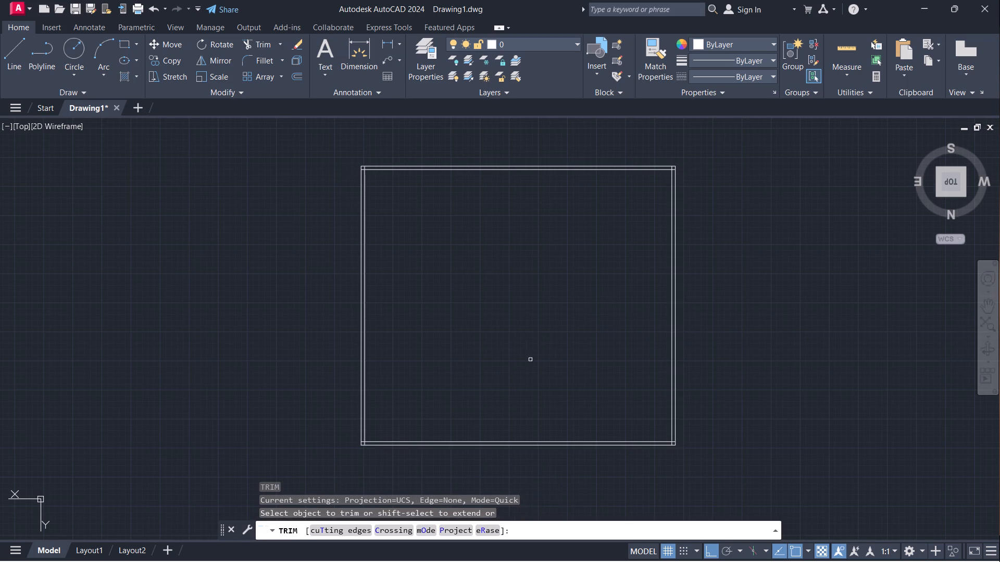
pyautogui.scroll(4, 371, 183)
pyautogui.moveTo(369, 174); pyautogui.dragTo(497, 363, button='middle')
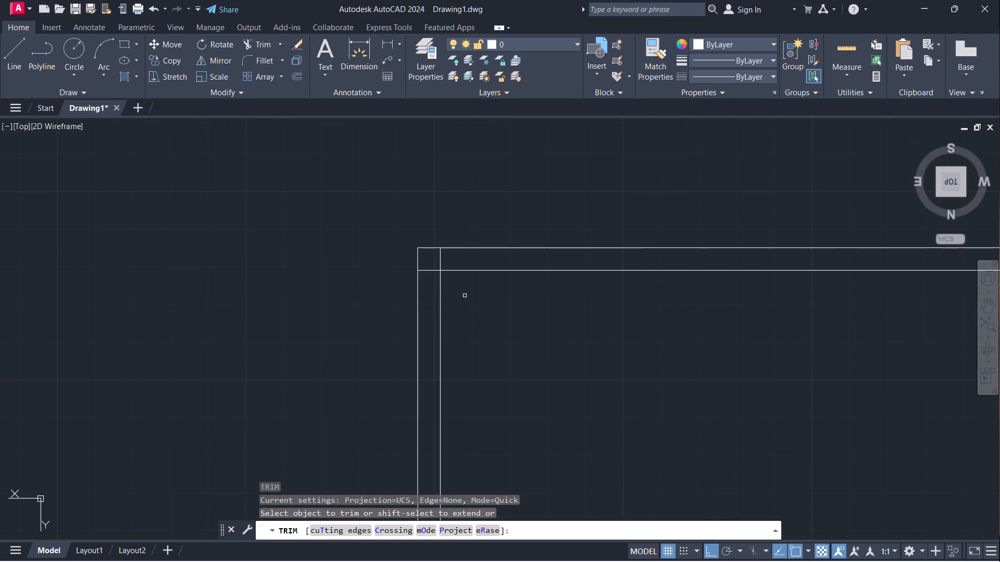
pyautogui.moveTo(451, 255); pyautogui.dragTo(423, 290)
pyautogui.scroll(-4, 551, 329)
pyautogui.moveTo(653, 389); pyautogui.dragTo(371, 304, button='middle')
pyautogui.scroll(6, 560, 229)
pyautogui.moveTo(500, 265); pyautogui.dragTo(551, 331)
pyautogui.scroll(-9, 667, 244)
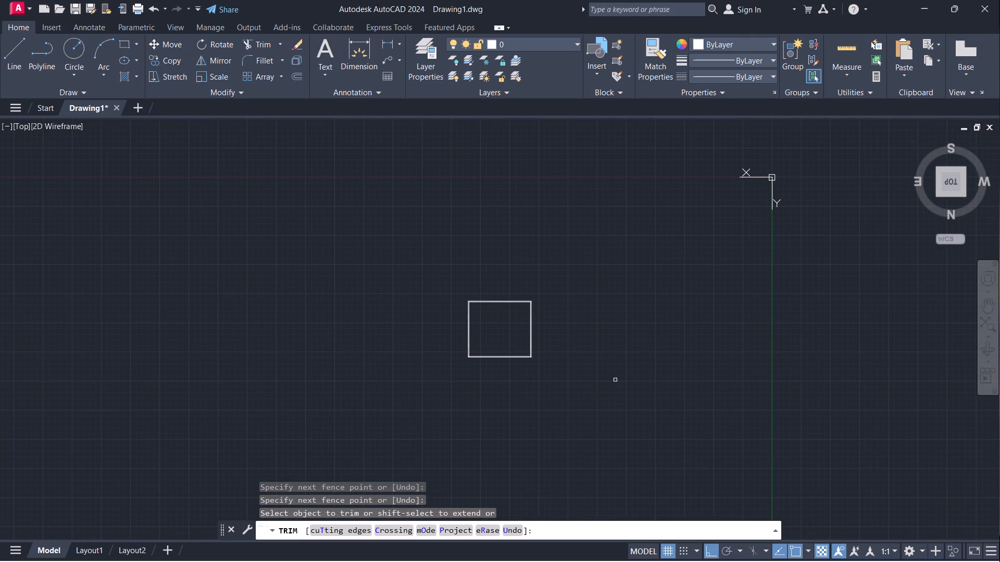
pyautogui.scroll(5, 427, 358)
pyautogui.moveTo(720, 380); pyautogui.dragTo(221, 367, button='middle')
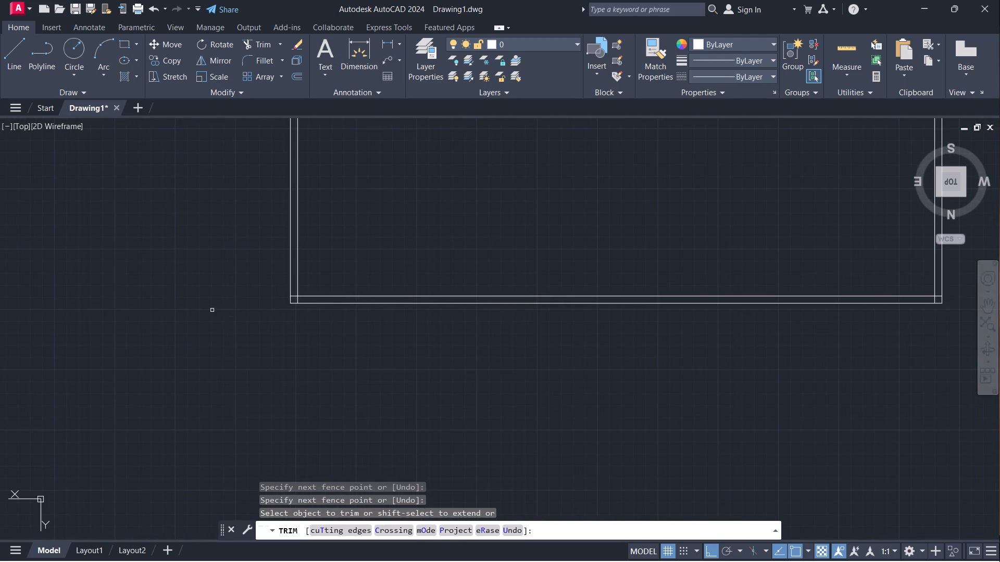
pyautogui.scroll(3, 304, 309)
pyautogui.moveTo(254, 249); pyautogui.dragTo(255, 250)
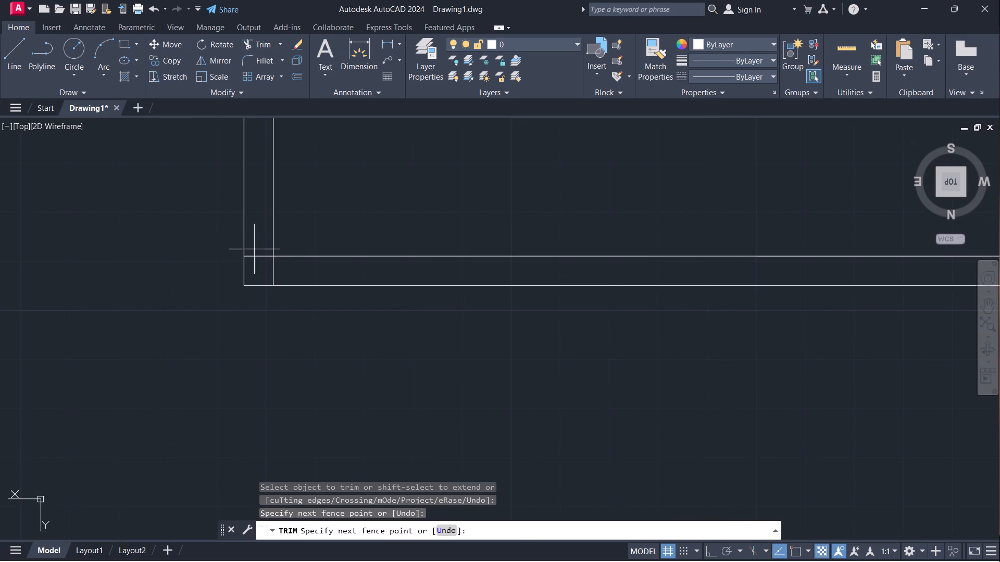
pyautogui.moveTo(255, 250); pyautogui.dragTo(287, 272)
pyautogui.scroll(-4, 230, 354)
pyautogui.scroll(-1, 403, 398)
pyautogui.scroll(4, 542, 377)
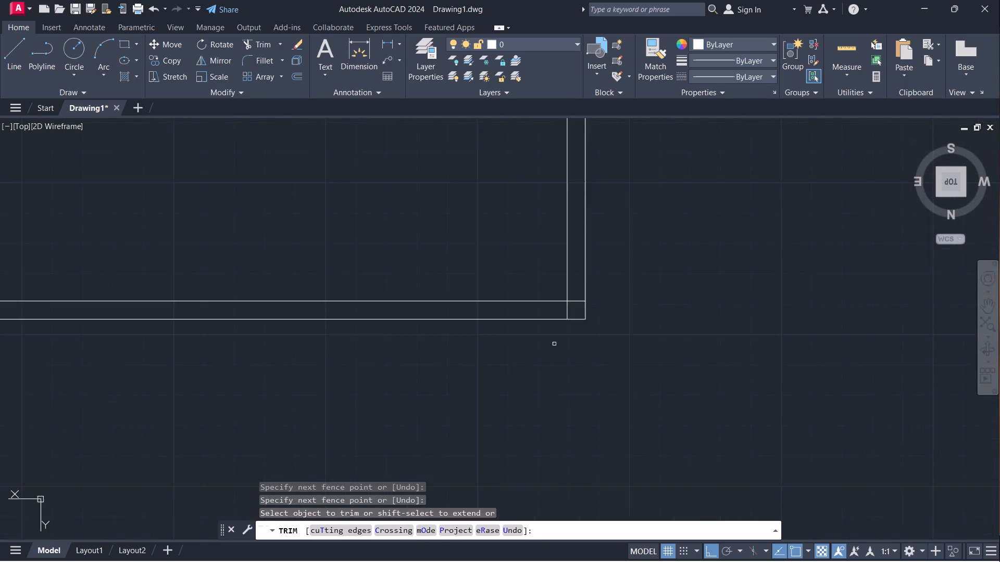
pyautogui.scroll(3, 555, 344)
pyautogui.moveTo(632, 153); pyautogui.dragTo(560, 235)
pyautogui.scroll(-2, 735, 312)
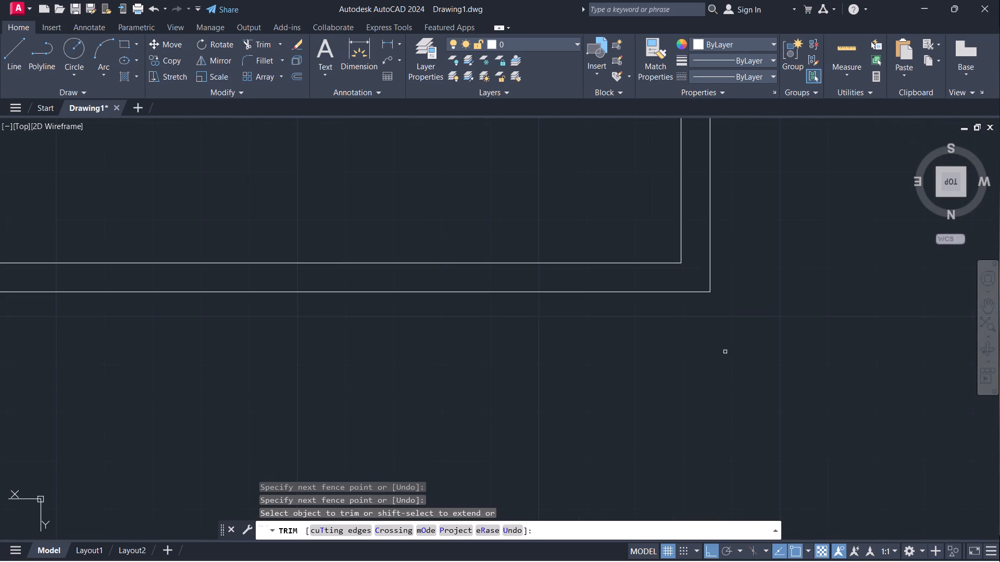
pyautogui.press('Escape')
# Offset the inner line of the west outer wall 14' eastward into the interior.
pyautogui.scroll(-6, 679, 366)
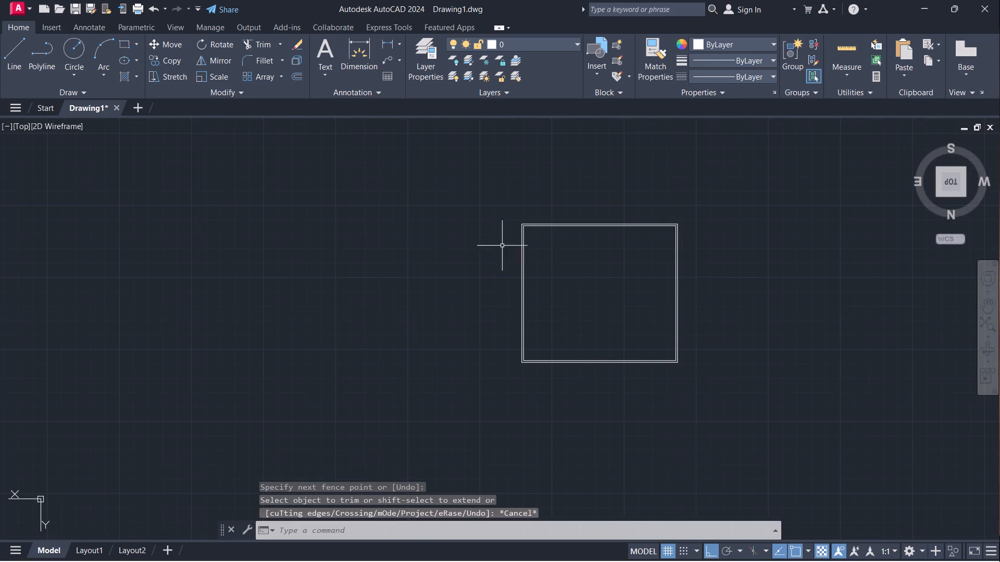
pyautogui.moveTo(575, 280); pyautogui.dragTo(479, 313, button='middle')
pyautogui.scroll(2, 466, 312)
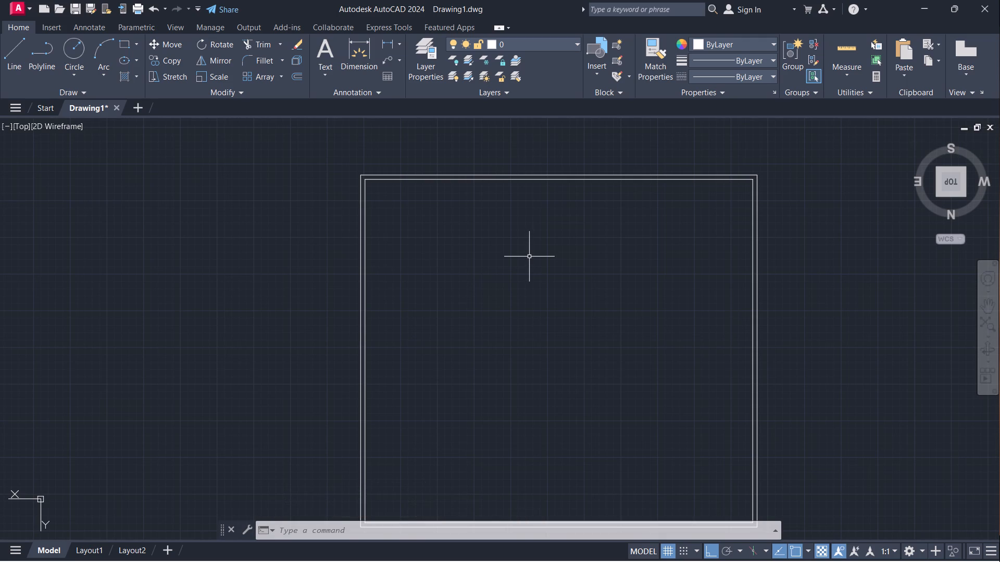
pyautogui.press('o')
pyautogui.press('Return')
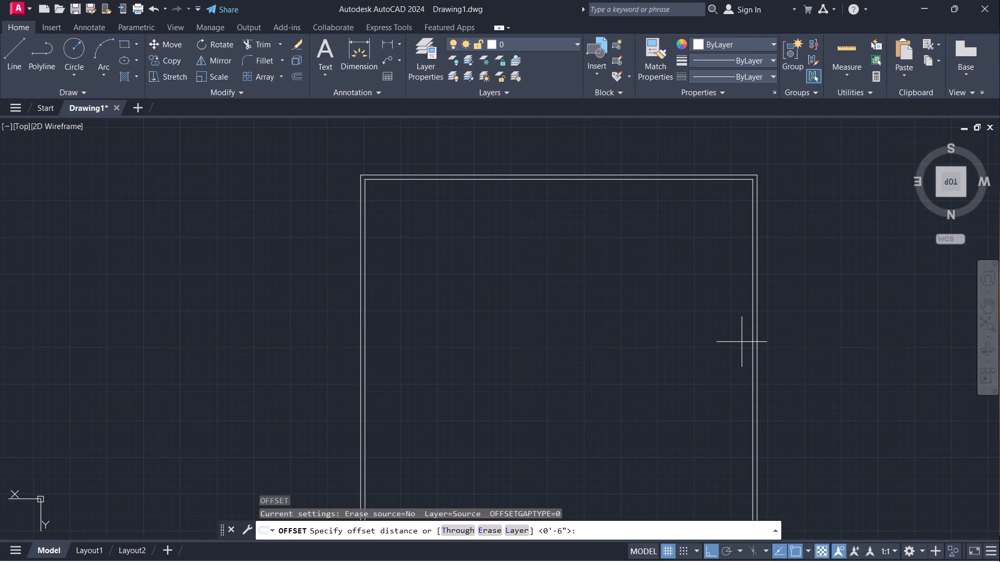
pyautogui.click(752, 339)
pyautogui.write("14'")
pyautogui.press('Return')
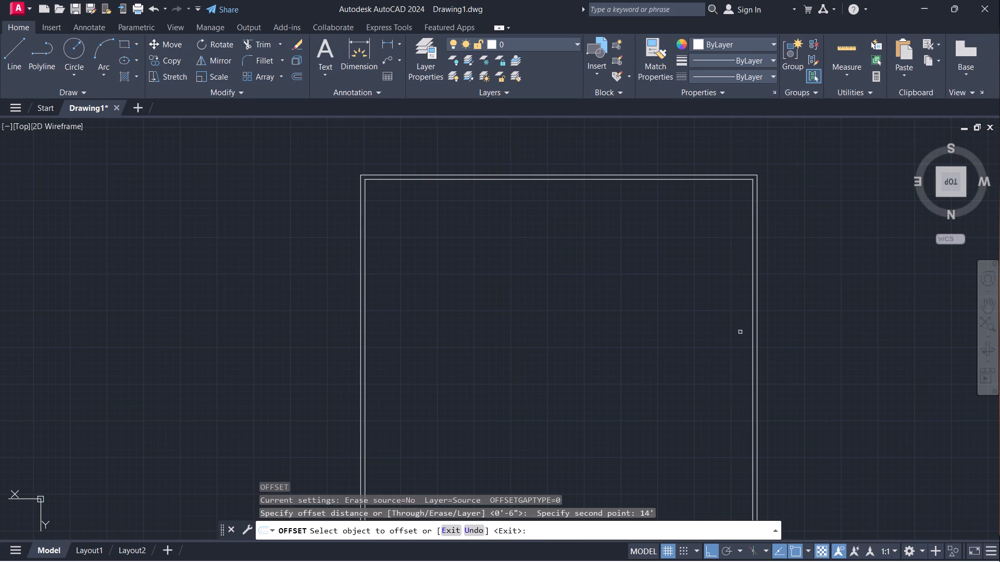
pyautogui.click(753, 328)
pyautogui.click(551, 353)
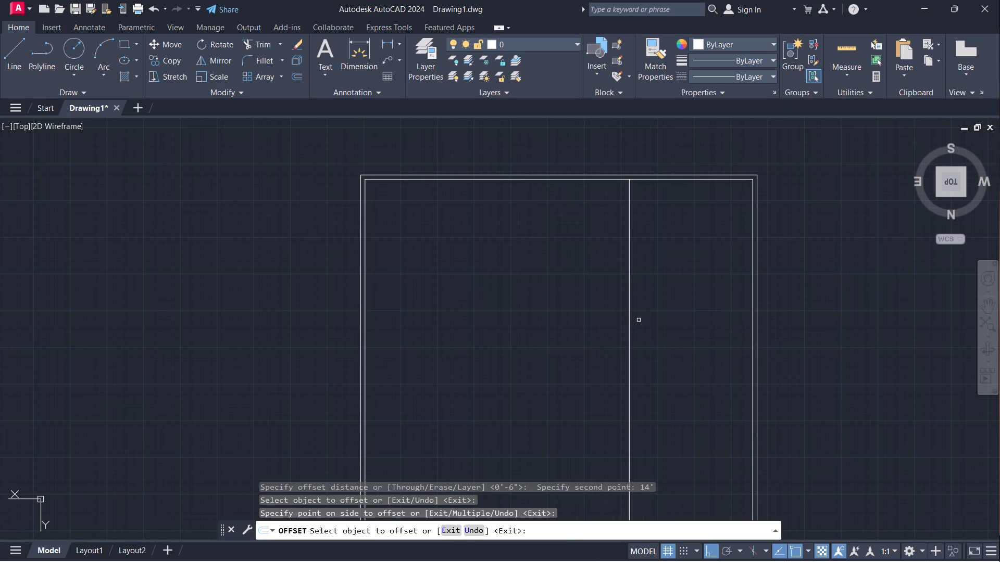
pyautogui.press('space')
# Offset the new vertical line 4.5" eastward to form a vertical partition wall.
pyautogui.press('space')
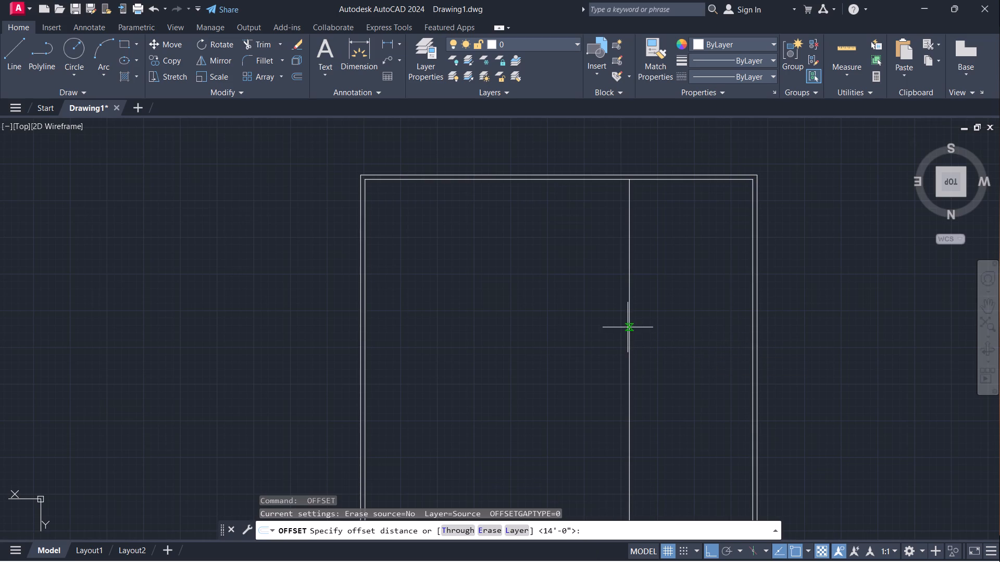
pyautogui.click(628, 327)
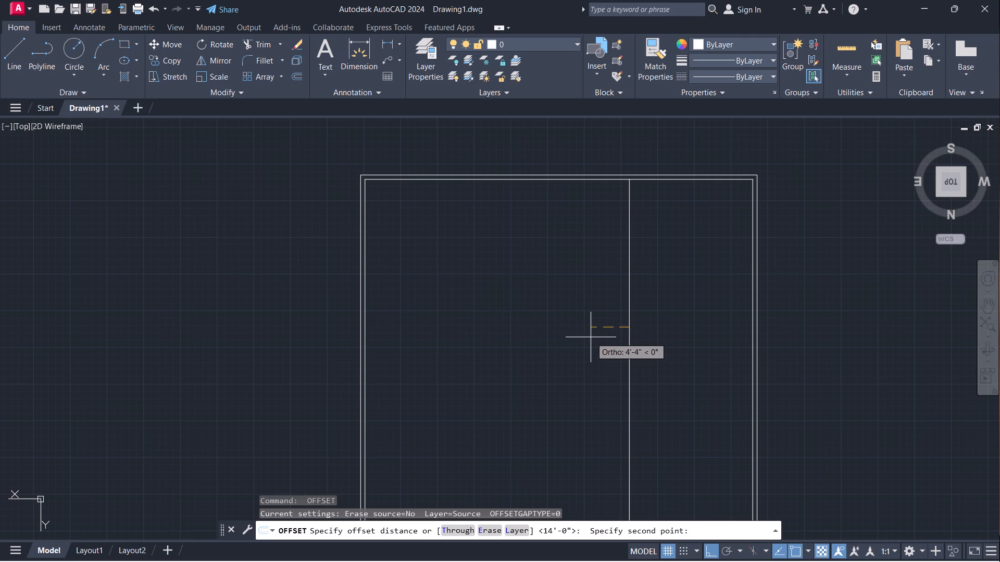
pyautogui.write('4.5"')
pyautogui.press('Return')
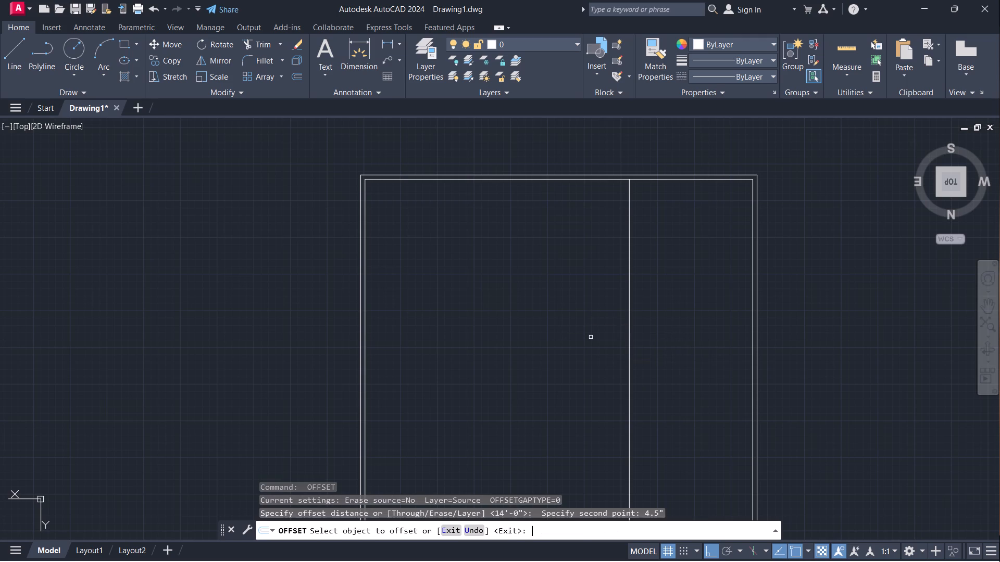
pyautogui.click(630, 266)
pyautogui.moveTo(512, 273); pyautogui.dragTo(498, 263)
pyautogui.scroll(-1, 660, 199)
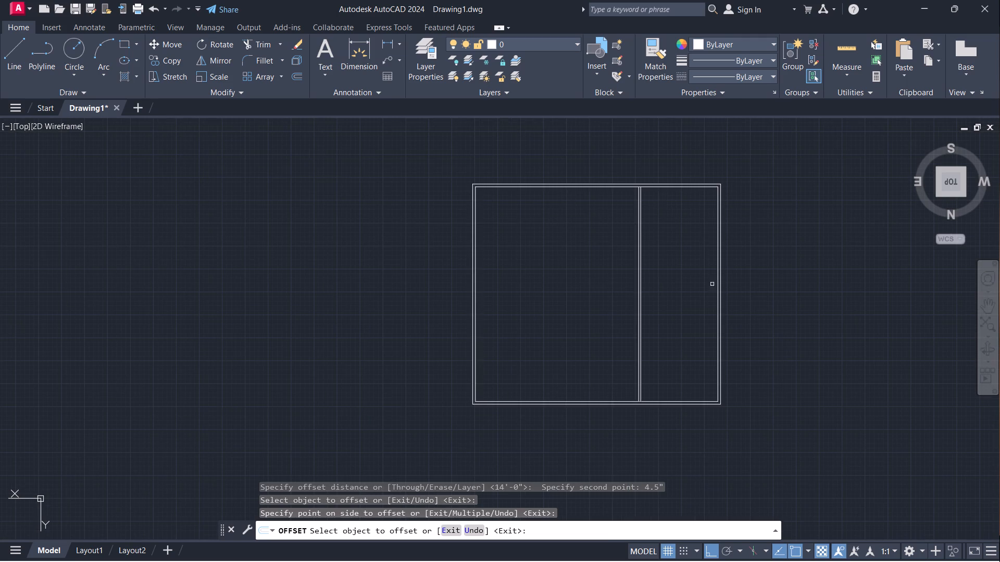
pyautogui.moveTo(654, 332); pyautogui.dragTo(615, 298, button='middle')
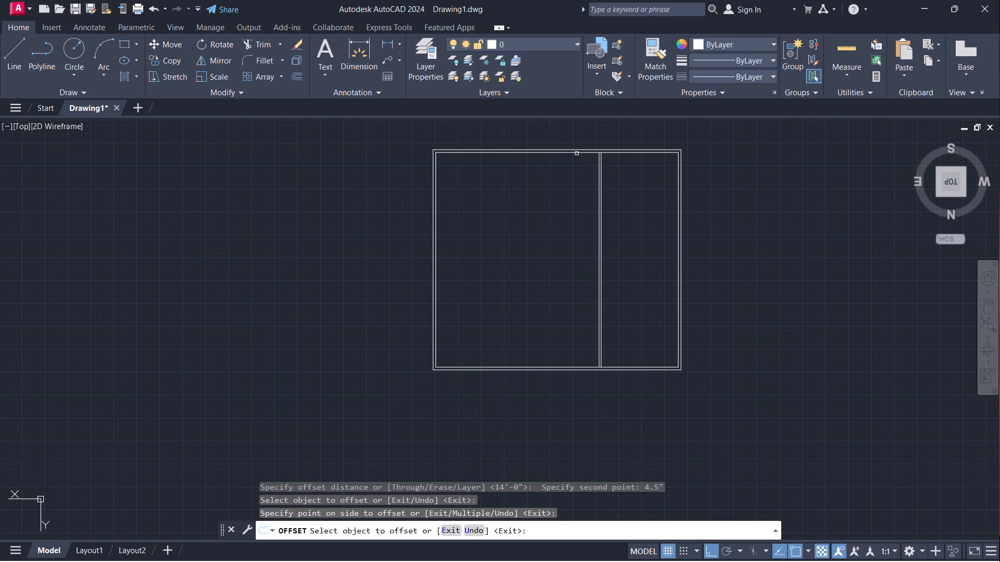
pyautogui.press('Escape')
# Offset the inner line of the south outer wall 14' northward into the interior.
pyautogui.press('space')
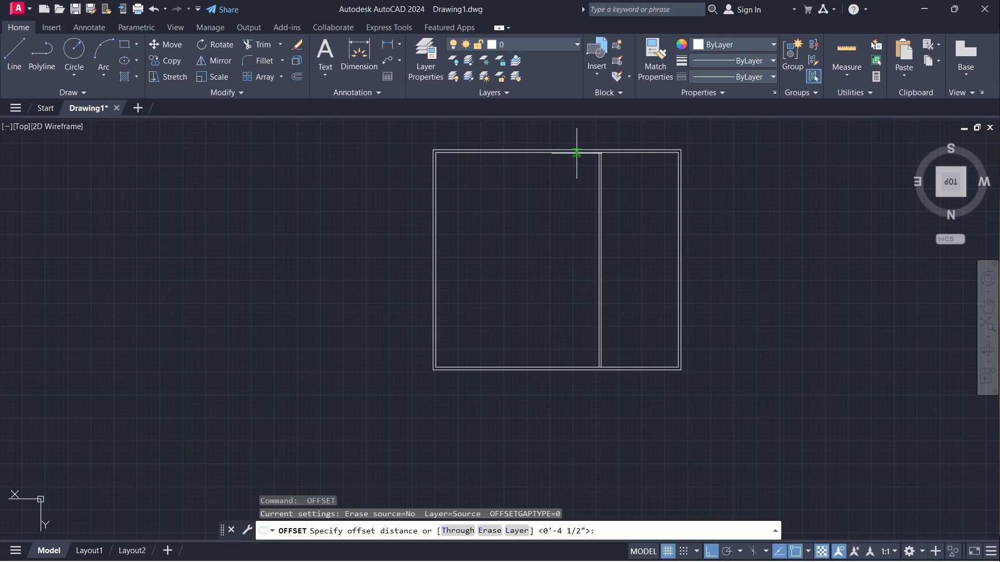
pyautogui.click(577, 154)
pyautogui.write("14'")
pyautogui.press('Return')
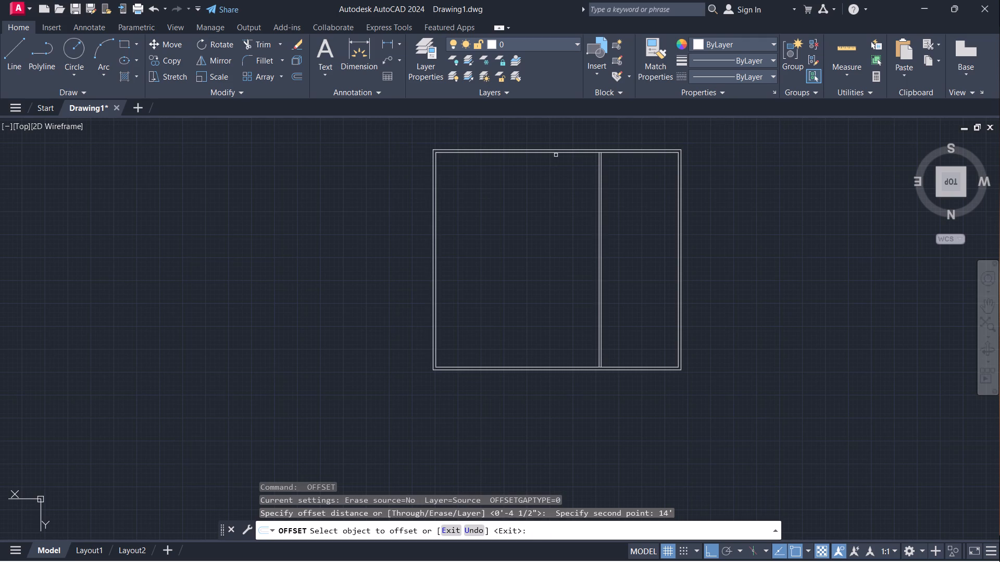
pyautogui.click(556, 154)
pyautogui.click(552, 272)
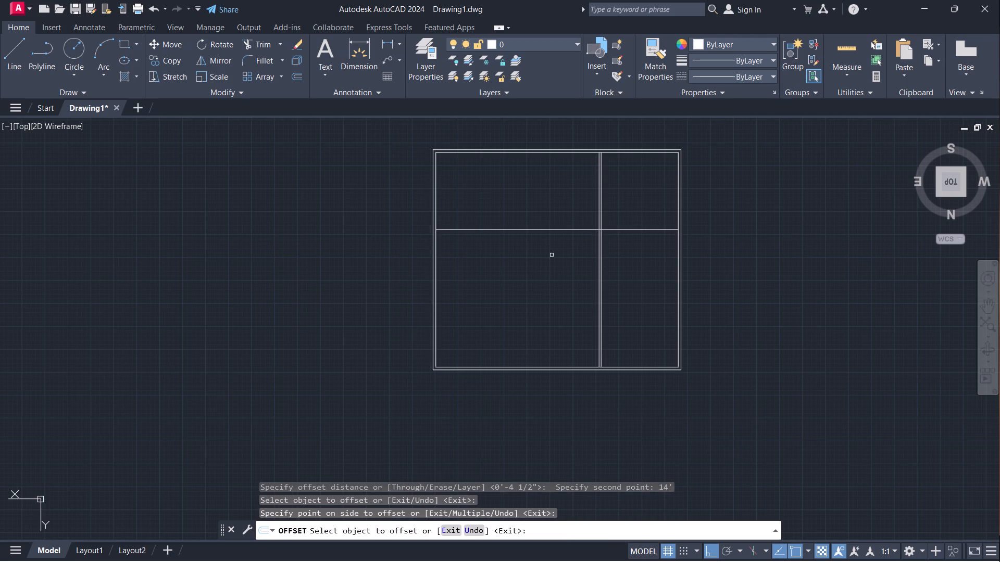
pyautogui.press('space')
# Offset the new horizontal line 3" northward to form a horizontal partition wall.
pyautogui.press('space')
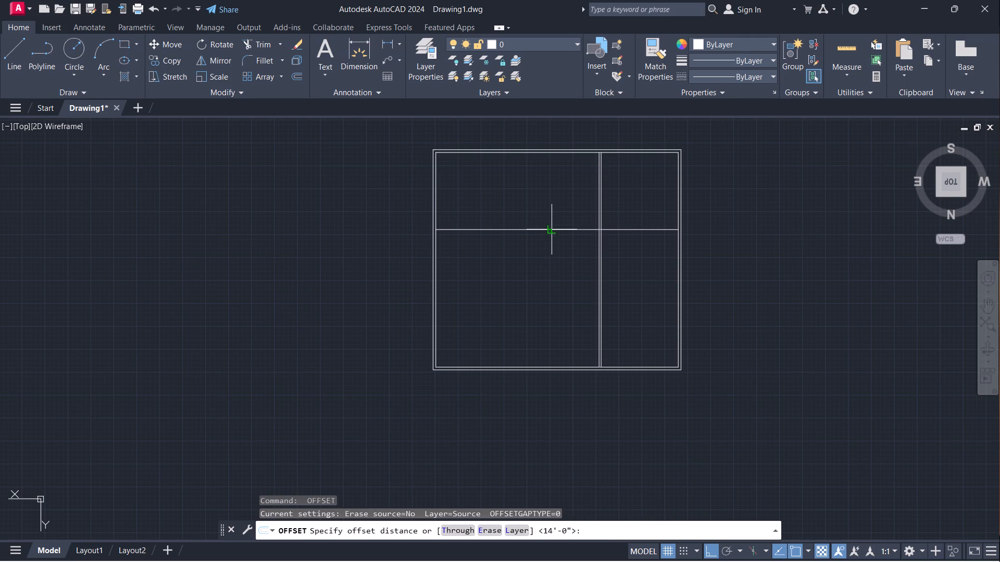
pyautogui.click(550, 233)
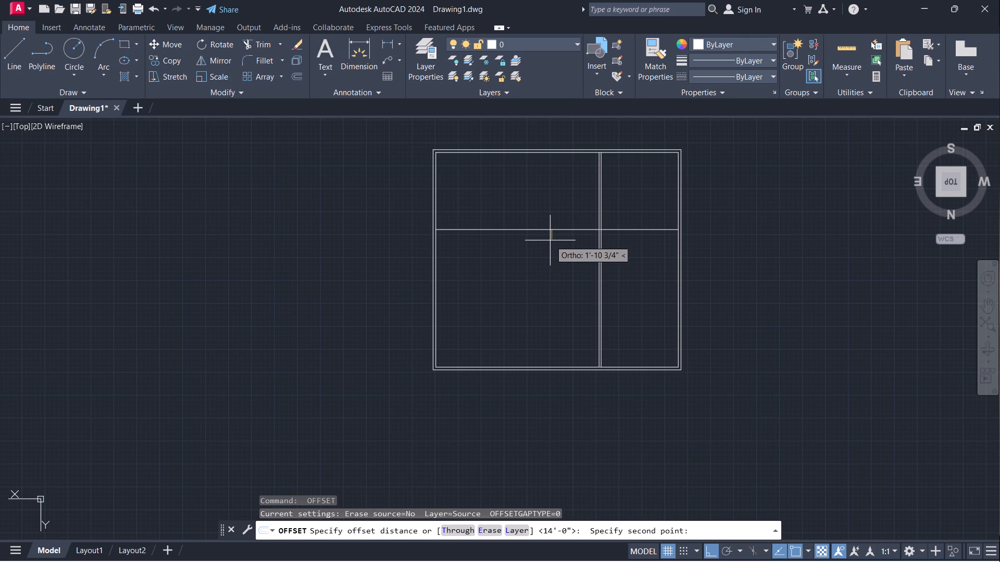
pyautogui.press('3')
pyautogui.hotkey('shift', '"')
pyautogui.press('Return')
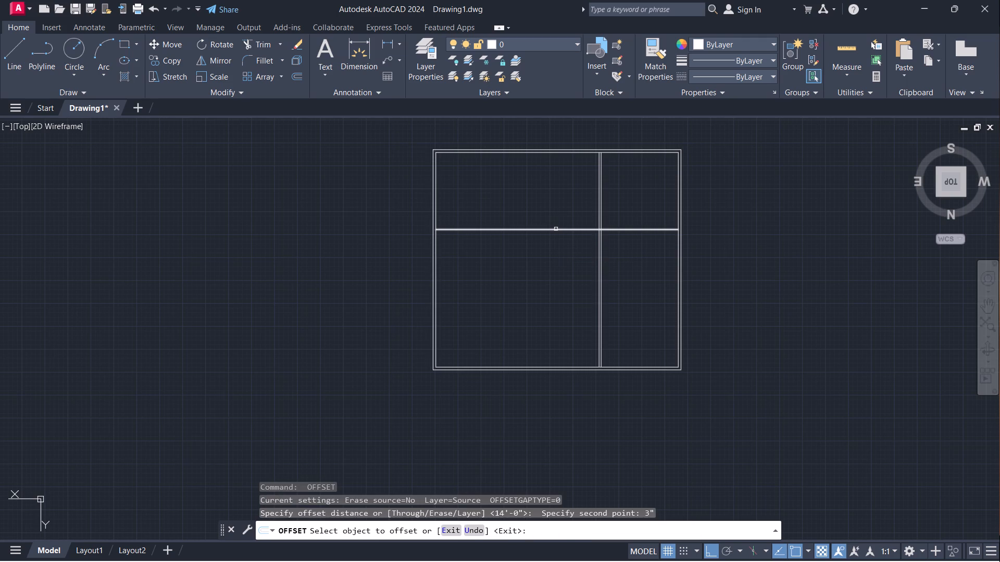
pyautogui.click(556, 229)
pyautogui.click(556, 271)
pyautogui.press('space')
# Offset the northern line of the horizontal partition 5' further north.
pyautogui.press('space')
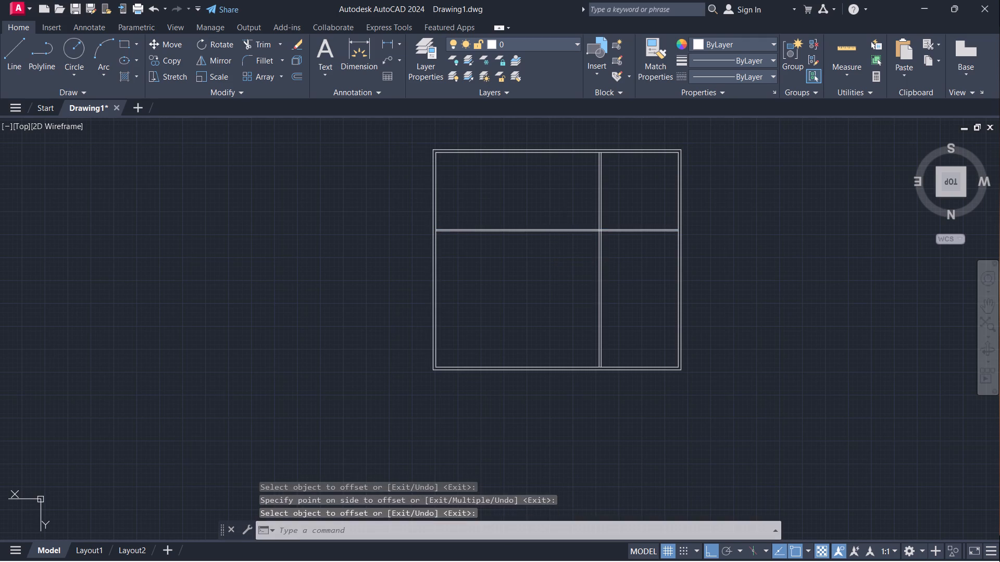
pyautogui.scroll(3, 560, 236)
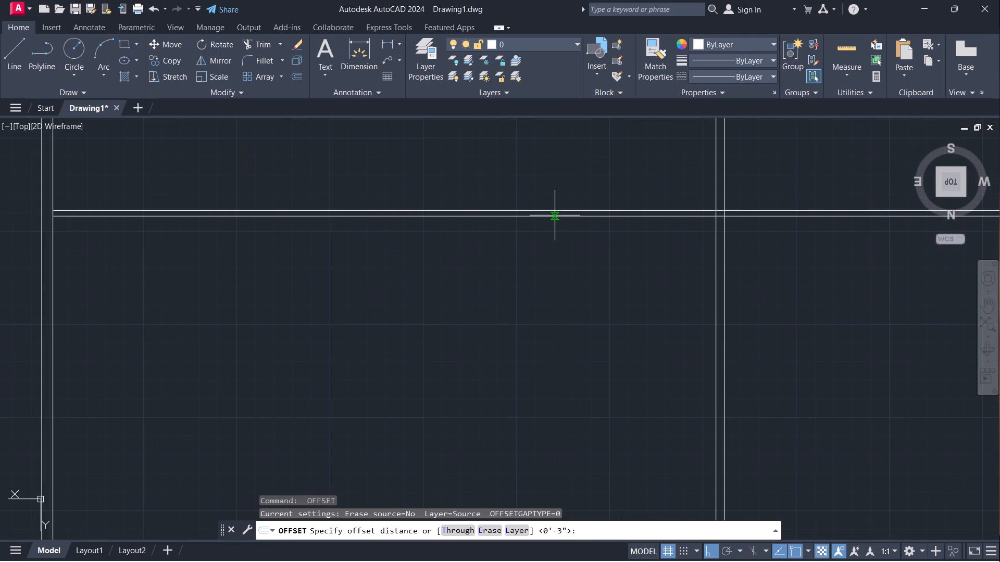
pyautogui.click(555, 215)
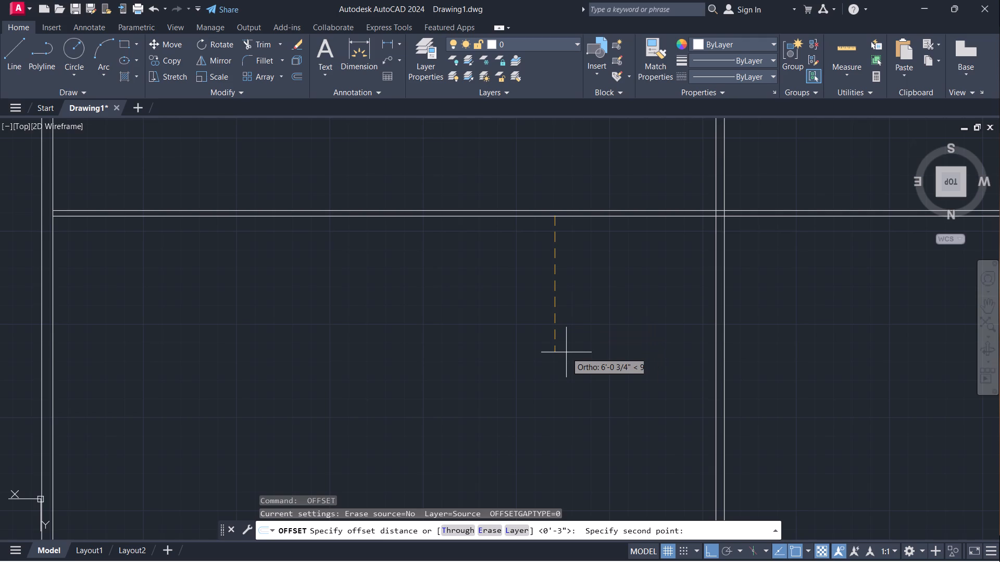
pyautogui.write("5'")
pyautogui.press('Return')
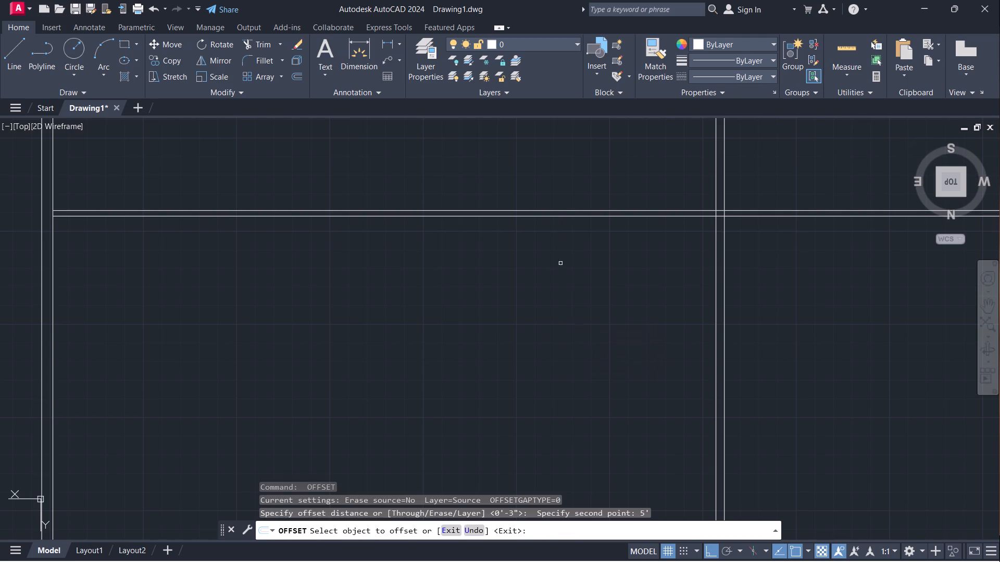
pyautogui.click(565, 216)
pyautogui.click(597, 347)
pyautogui.press('space')
# Offset the new horizontal line 3" northward to form a second horizontal partition wall.
pyautogui.press('space')
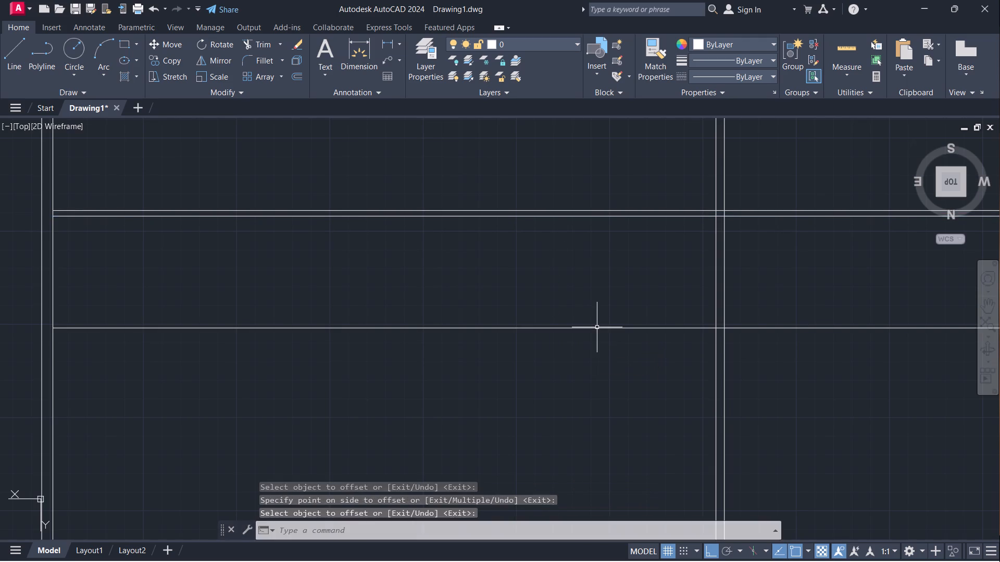
pyautogui.click(597, 327)
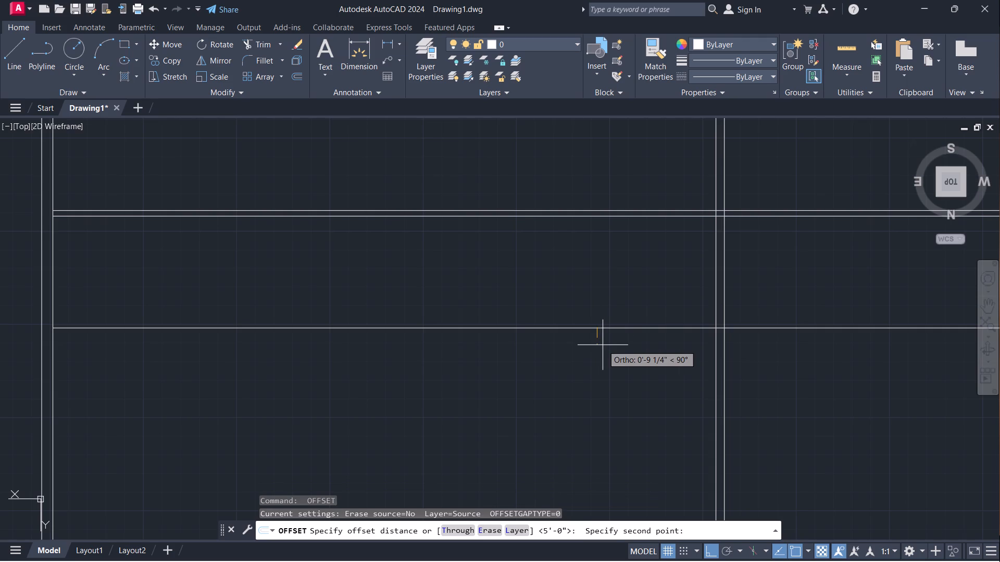
pyautogui.write('3"')
pyautogui.press('Return')
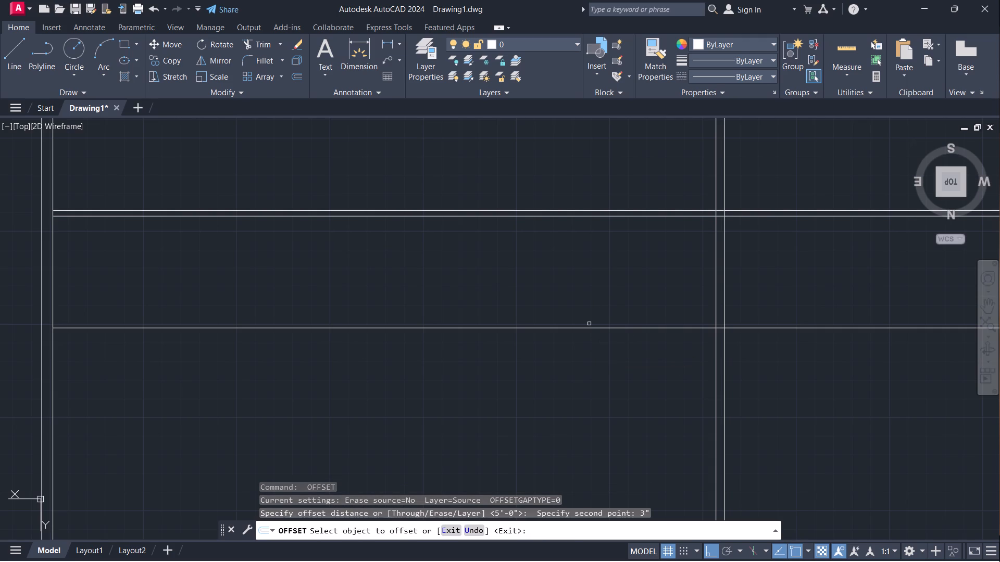
pyautogui.click(591, 328)
pyautogui.click(599, 369)
pyautogui.press('space')
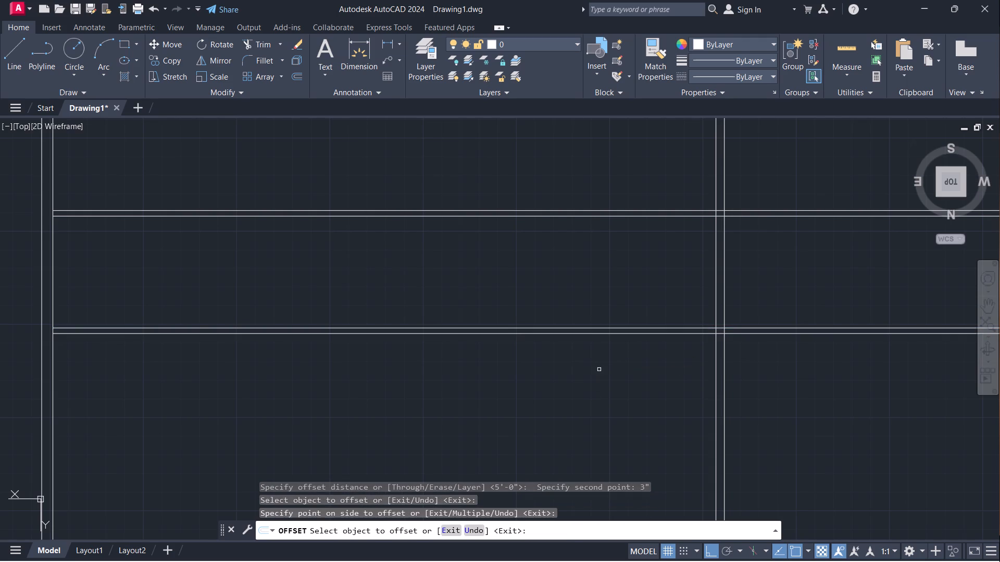
# Offset the northern line of the second horizontal partition 14' towards the north wall.
pyautogui.moveTo(619, 395); pyautogui.dragTo(588, 339, button='middle')
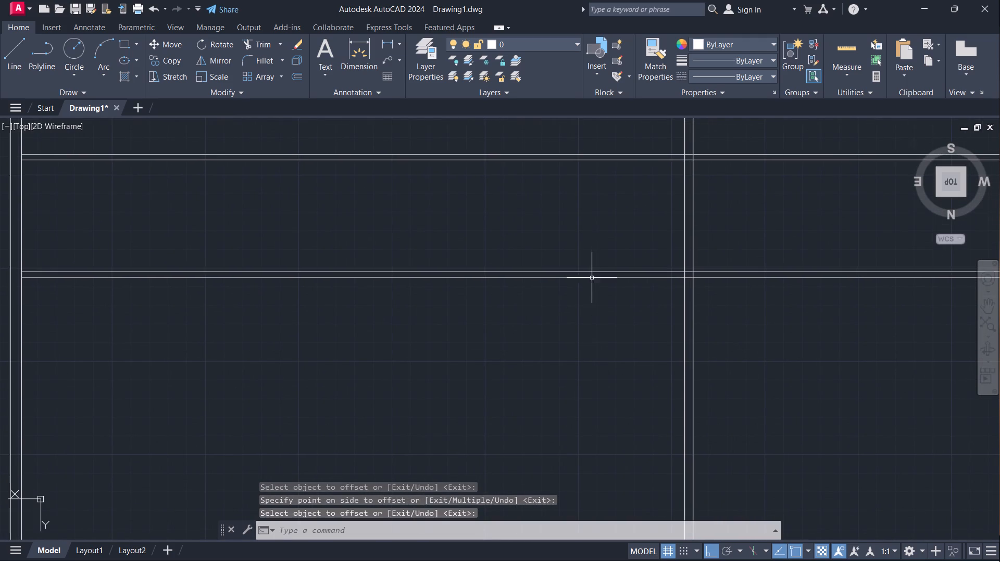
pyautogui.click(595, 276)
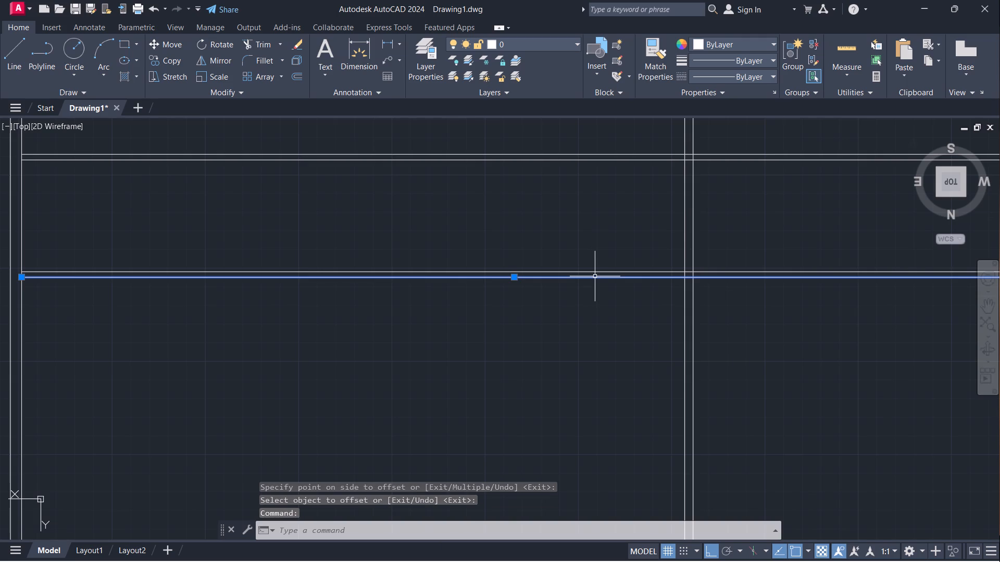
pyautogui.press('o')
pyautogui.press('Return')
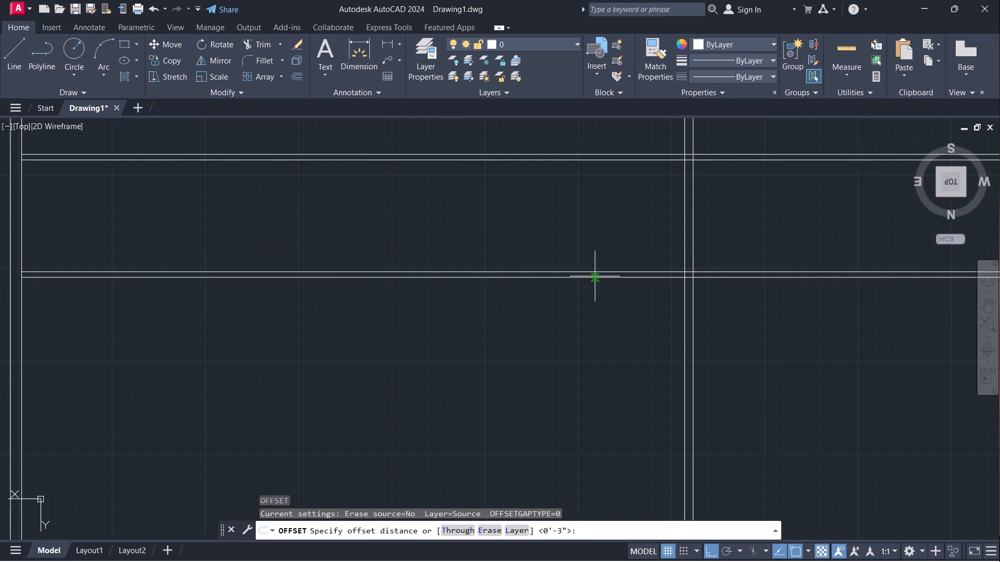
pyautogui.click(593, 280)
pyautogui.scroll(-3, 602, 419)
pyautogui.moveTo(597, 449); pyautogui.dragTo(594, 428, button='middle')
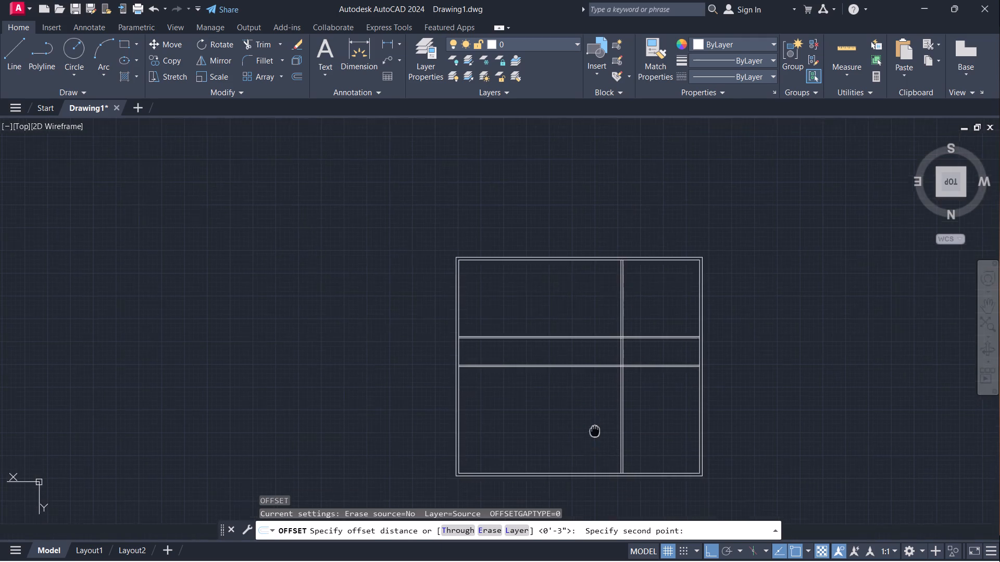
pyautogui.moveTo(594, 428); pyautogui.dragTo(586, 401, button='middle')
pyautogui.write("14'")
pyautogui.press('Return')
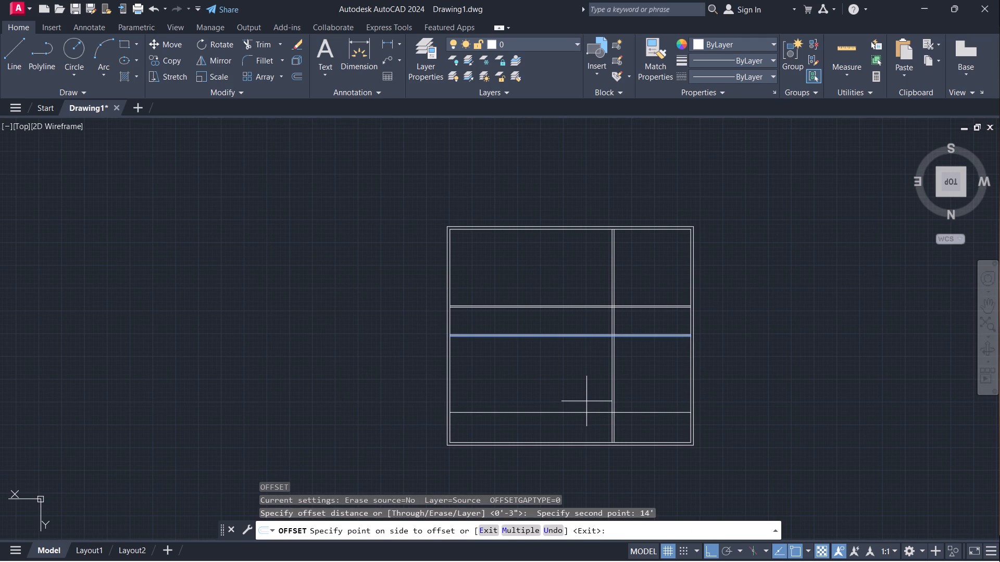
pyautogui.click(591, 419)
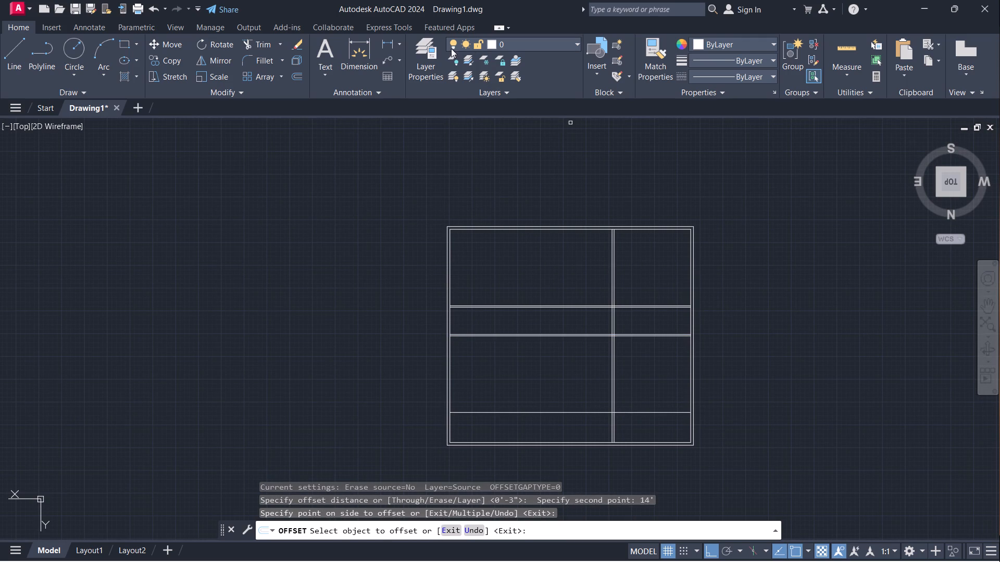
pyautogui.scroll(3, 611, 427)
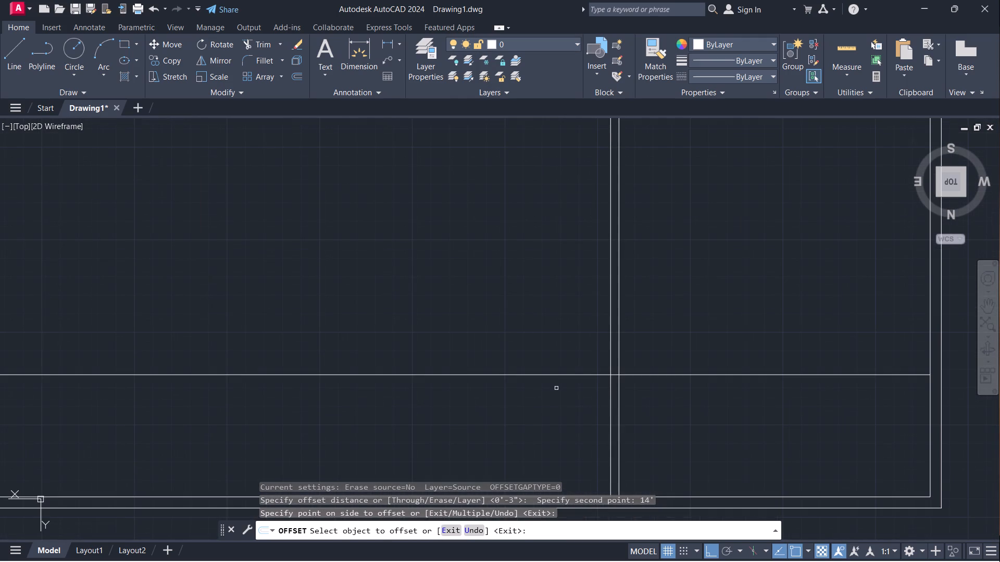
pyautogui.click(554, 376)
pyautogui.press('space')
# Offset the new northernmost horizontal line 4.5" towards the north wall to form a third horizontal partition wall.
pyautogui.press('space')
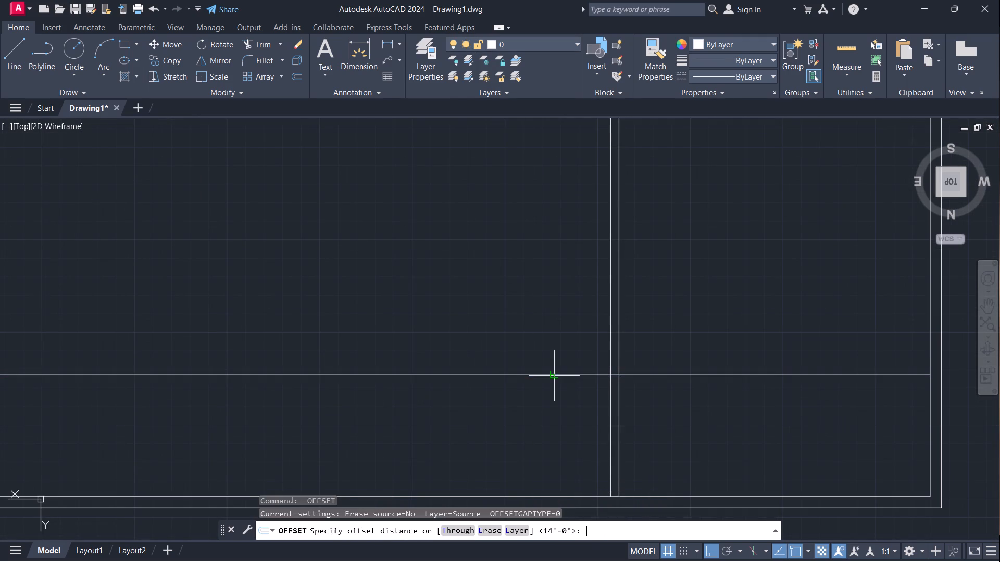
pyautogui.click(554, 376)
pyautogui.click(552, 376)
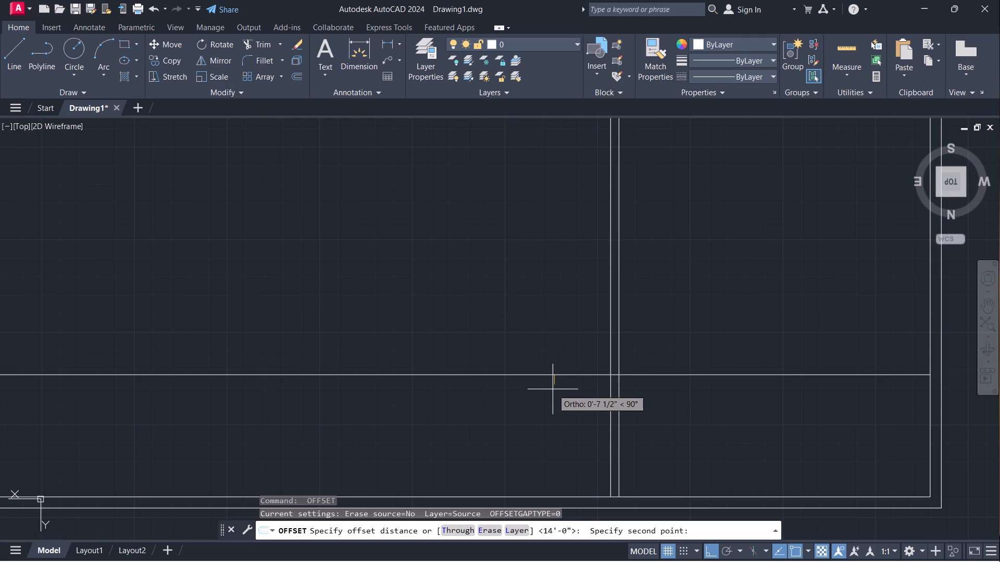
pyautogui.write('4.5"')
pyautogui.press('Return')
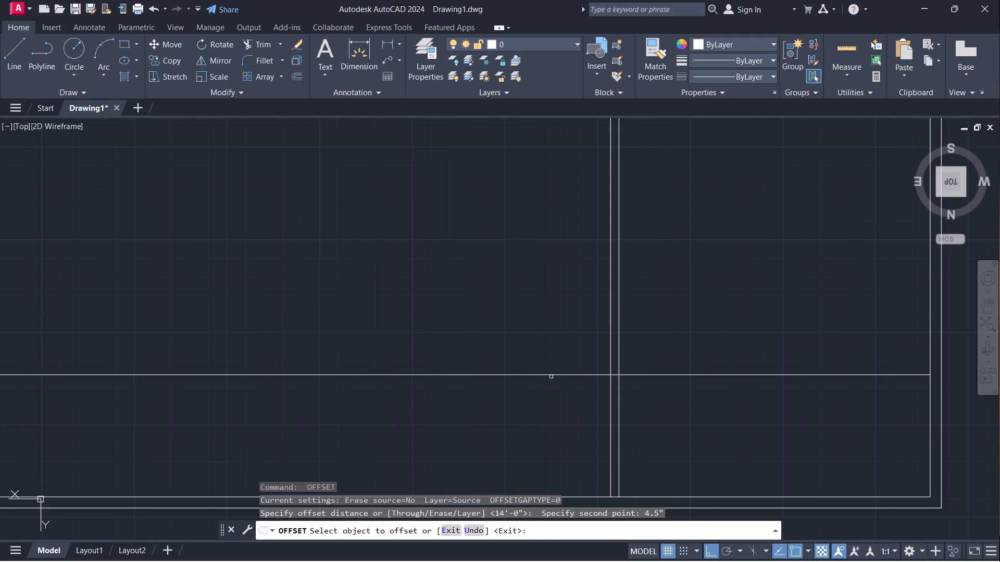
pyautogui.click(551, 374)
pyautogui.click(554, 397)
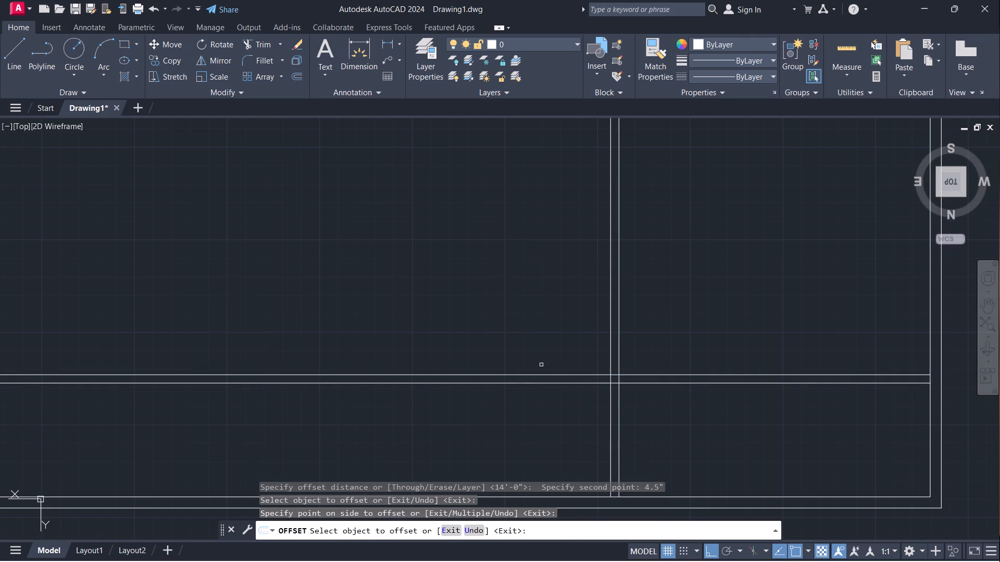
# Measure the distance between the third horizontal partition and the inner face of the north wall with a linear dimension.
pyautogui.click(390, 47)
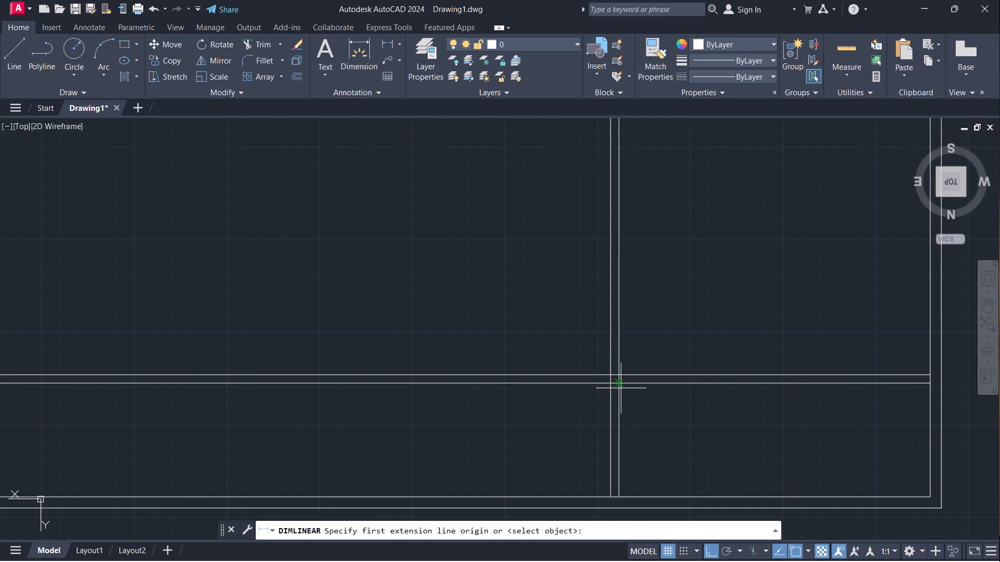
pyautogui.click(617, 384)
pyautogui.click(621, 494)
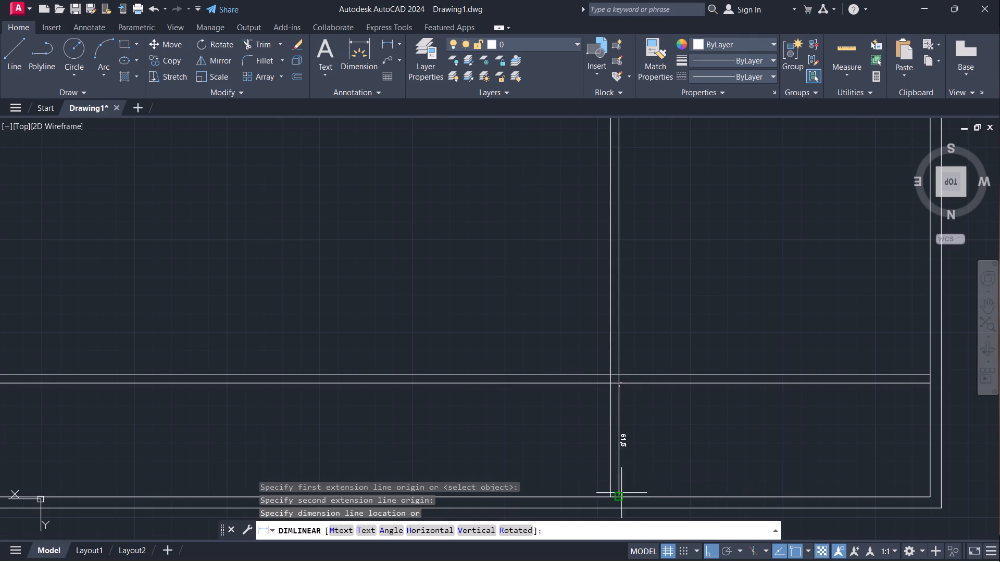
pyautogui.scroll(3, 679, 430)
pyautogui.scroll(-4, 679, 430)
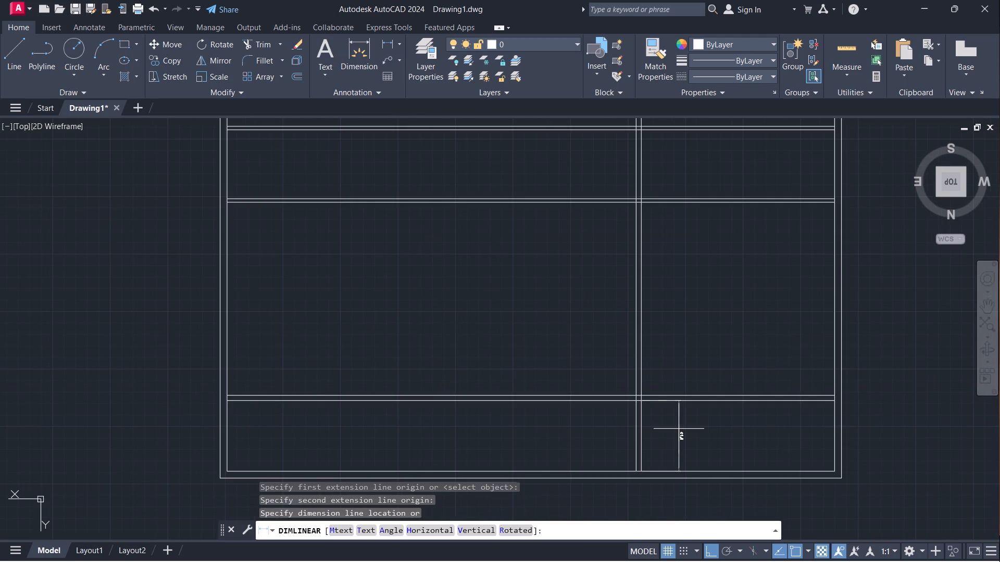
pyautogui.press('Escape')
# Modify the ISO-25 dimension style to use Architectural primary units and set the style current.
pyautogui.press('d')
pyautogui.press('Return')
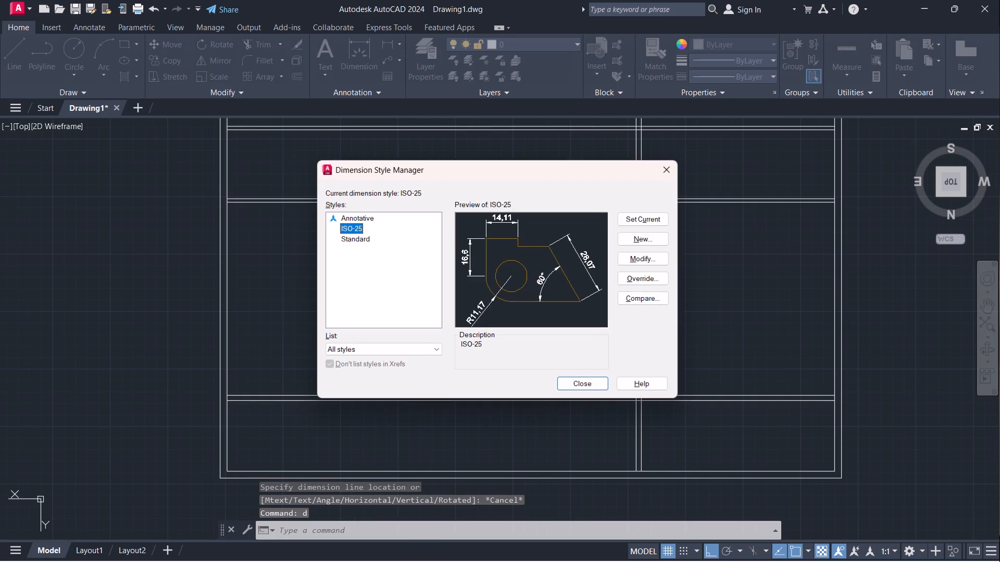
pyautogui.click(645, 260)
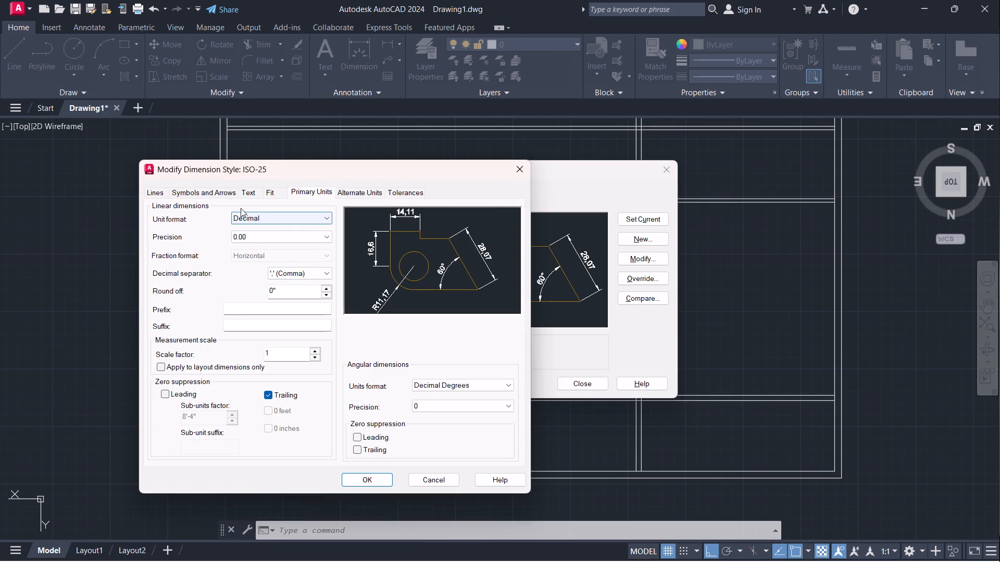
pyautogui.click(282, 215)
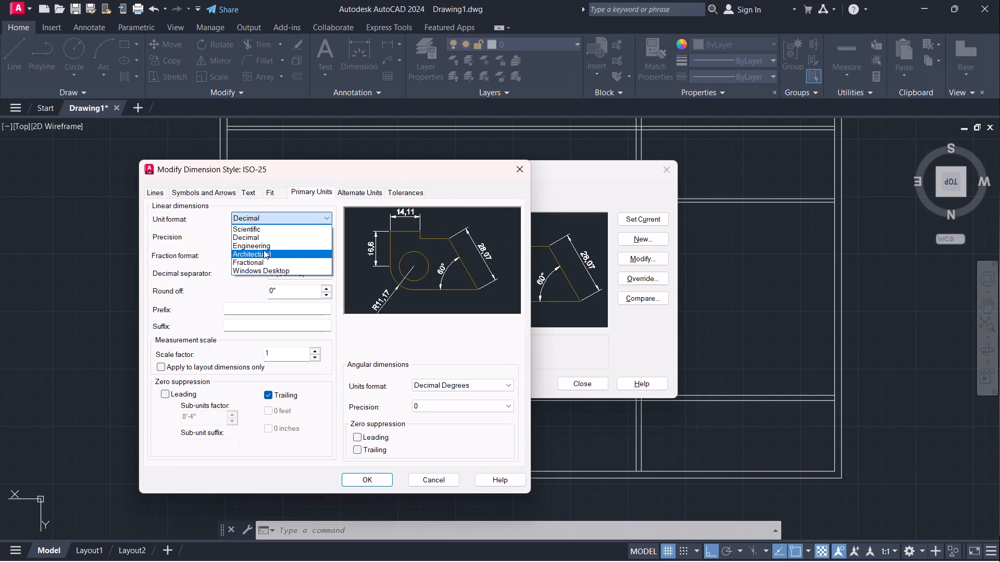
pyautogui.click(271, 253)
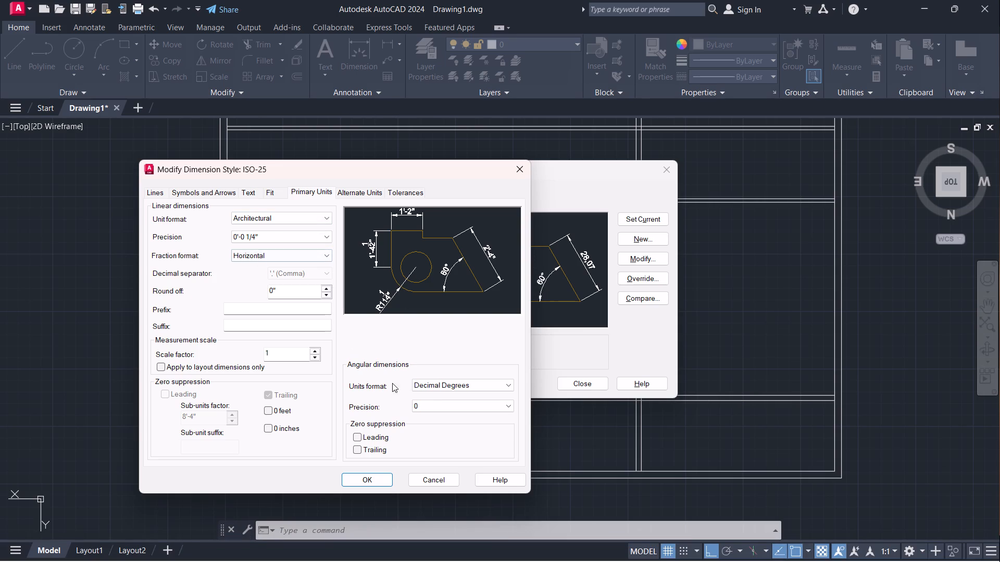
pyautogui.click(382, 480)
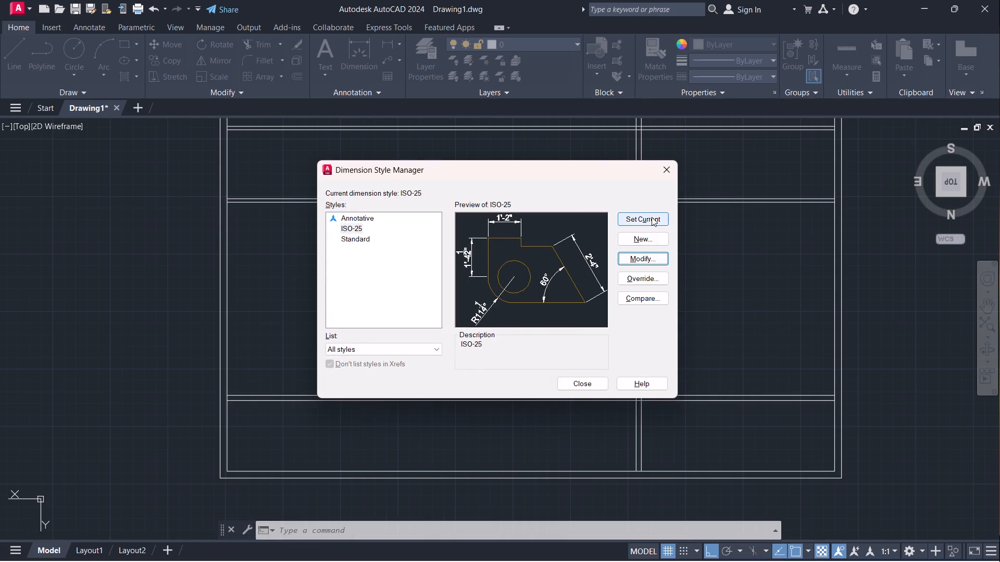
pyautogui.click(652, 217)
pyautogui.click(591, 385)
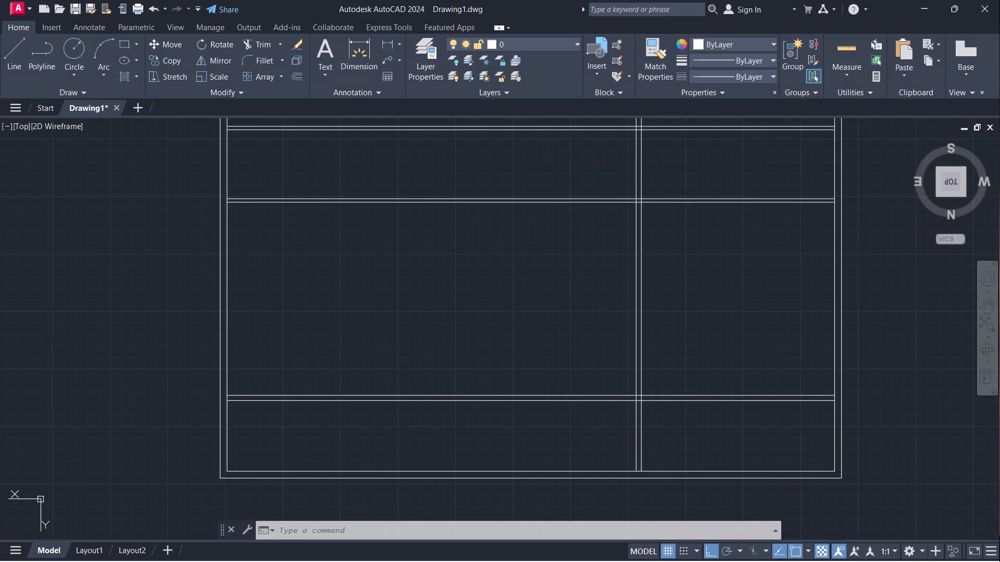
# Measure the gap between the third horizontal partition and the north wall again with a linear dimension.
pyautogui.click(392, 41)
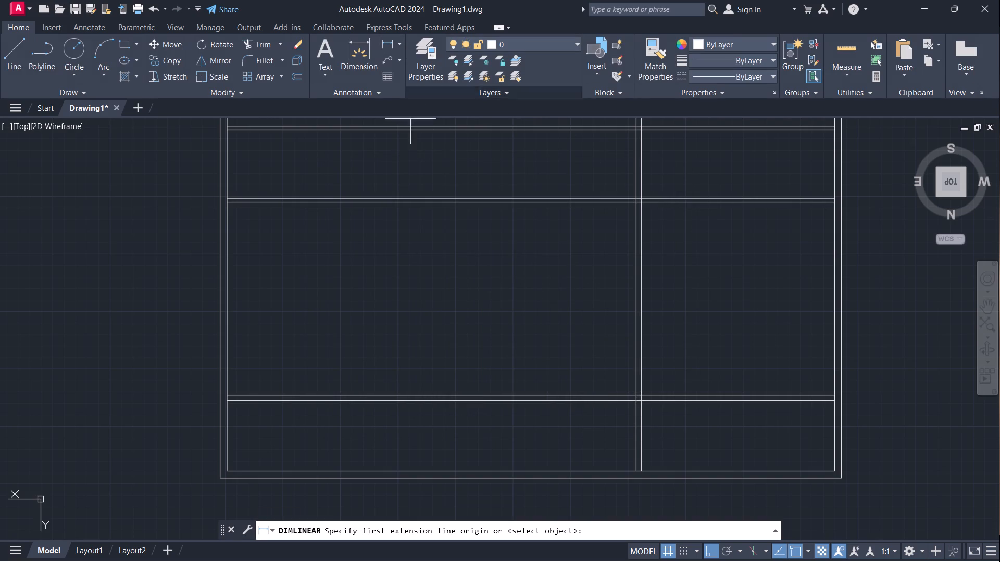
pyautogui.click(641, 406)
pyautogui.click(643, 469)
pyautogui.scroll(2, 678, 428)
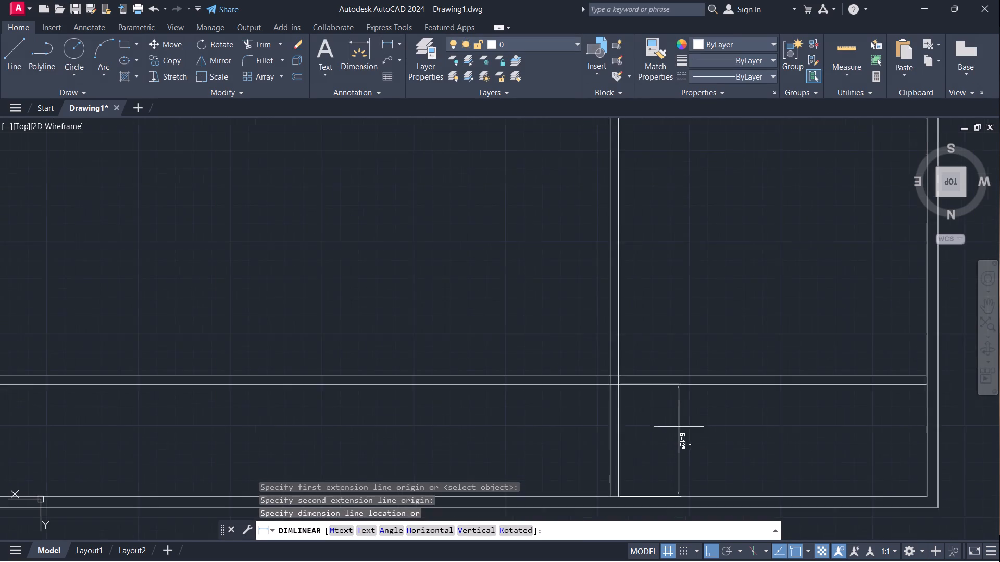
pyautogui.scroll(1, 679, 426)
pyautogui.press('Escape')
pyautogui.scroll(-2, 685, 405)
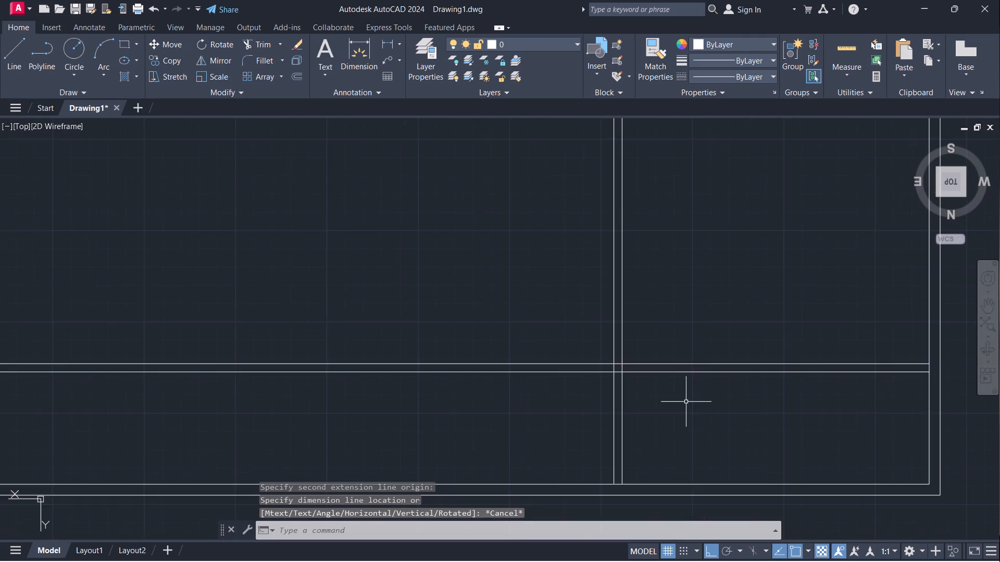
pyautogui.scroll(-2, 686, 402)
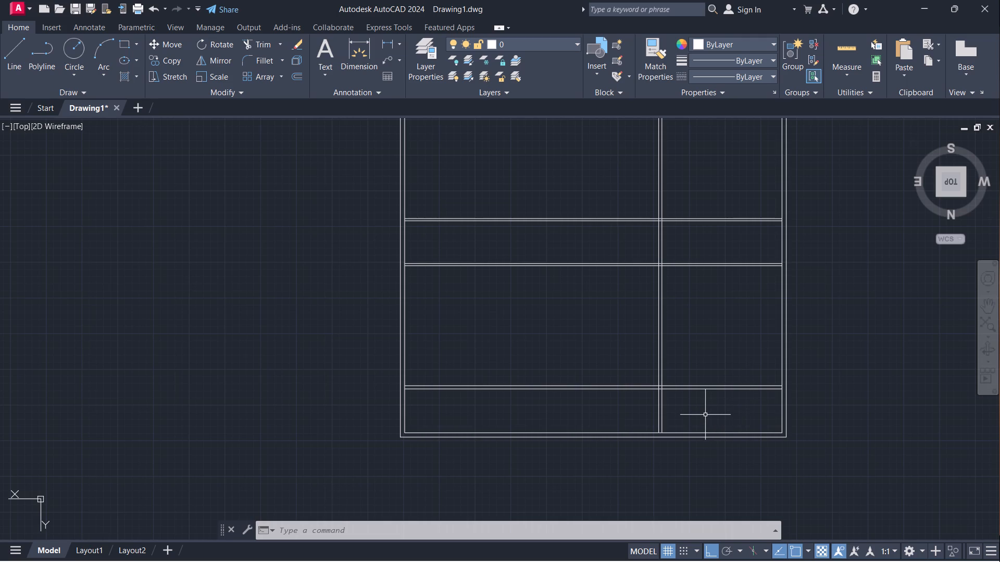
pyautogui.press('Escape')
# Trim the horizontal partition lines east of the vertical partition, and the vertical partition's lines north of the northernmost horizontal partition.
pyautogui.press('r')
pyautogui.press('Escape')
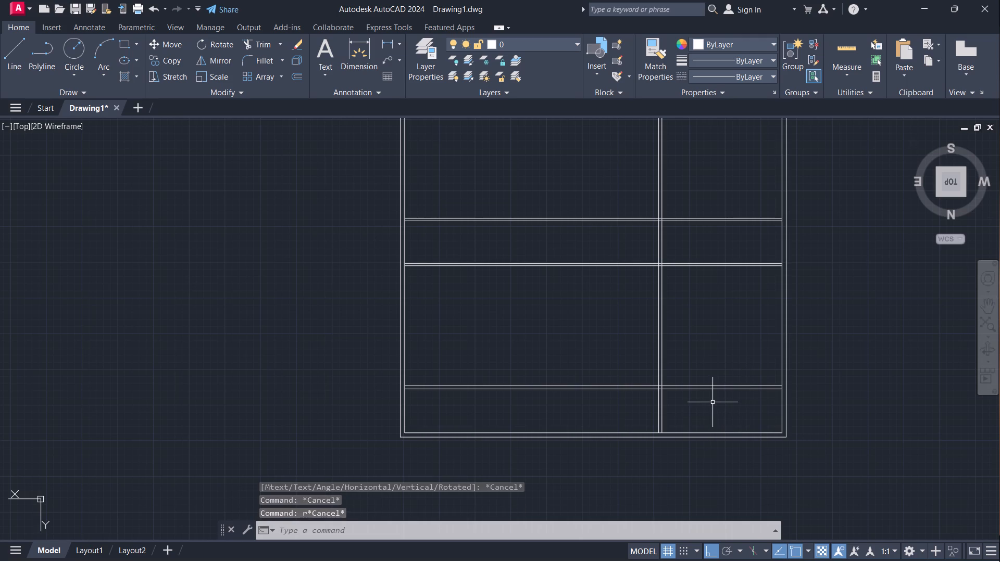
pyautogui.write('tr')
pyautogui.press('Return')
pyautogui.moveTo(710, 405); pyautogui.dragTo(635, 419)
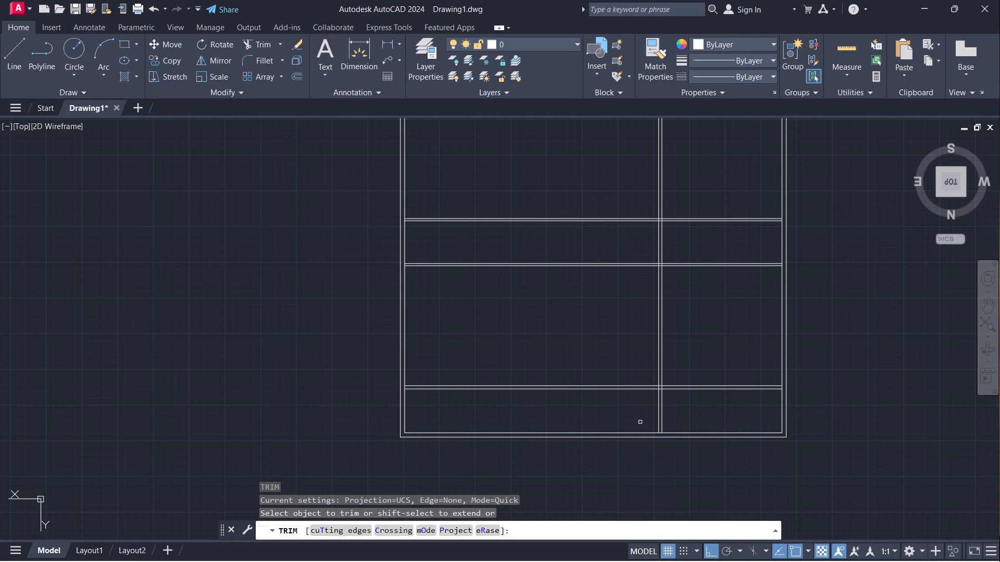
pyautogui.moveTo(635, 419); pyautogui.dragTo(618, 407)
pyautogui.moveTo(559, 167); pyautogui.dragTo(578, 320)
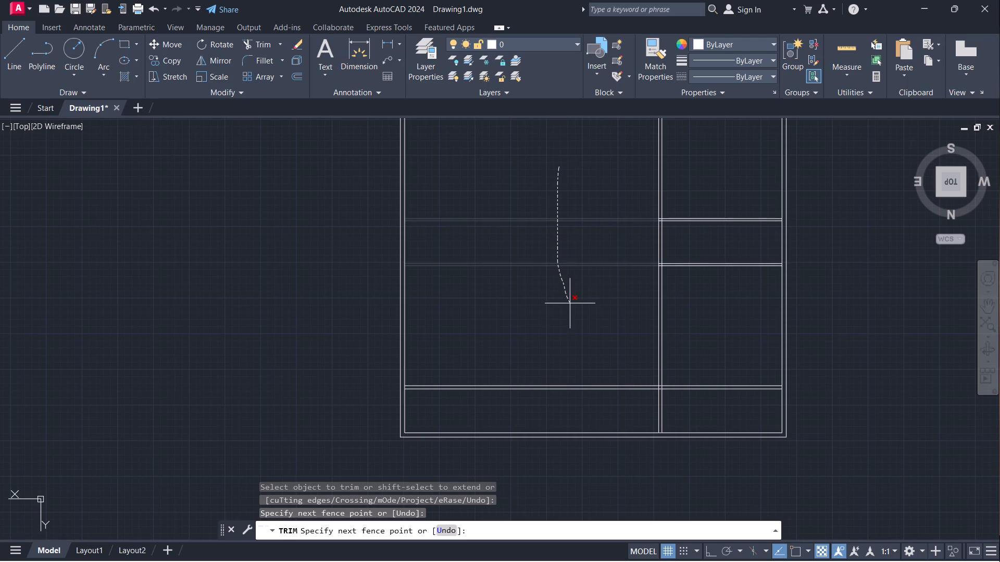
pyautogui.moveTo(578, 320); pyautogui.dragTo(685, 405)
pyautogui.scroll(-1, 548, 316)
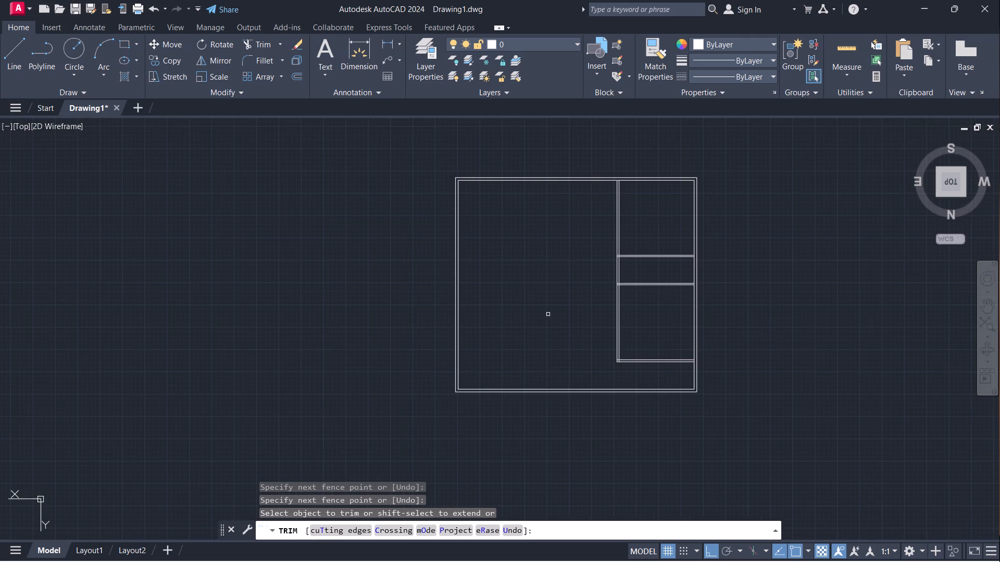
pyautogui.moveTo(548, 311); pyautogui.dragTo(517, 349, button='middle')
pyautogui.scroll(-1, 517, 349)
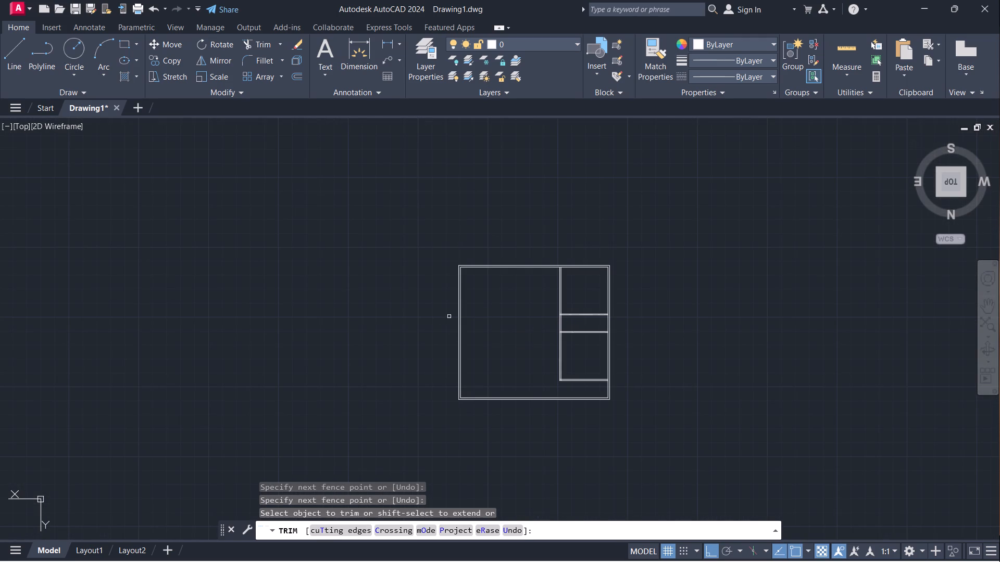
pyautogui.scroll(1, 531, 372)
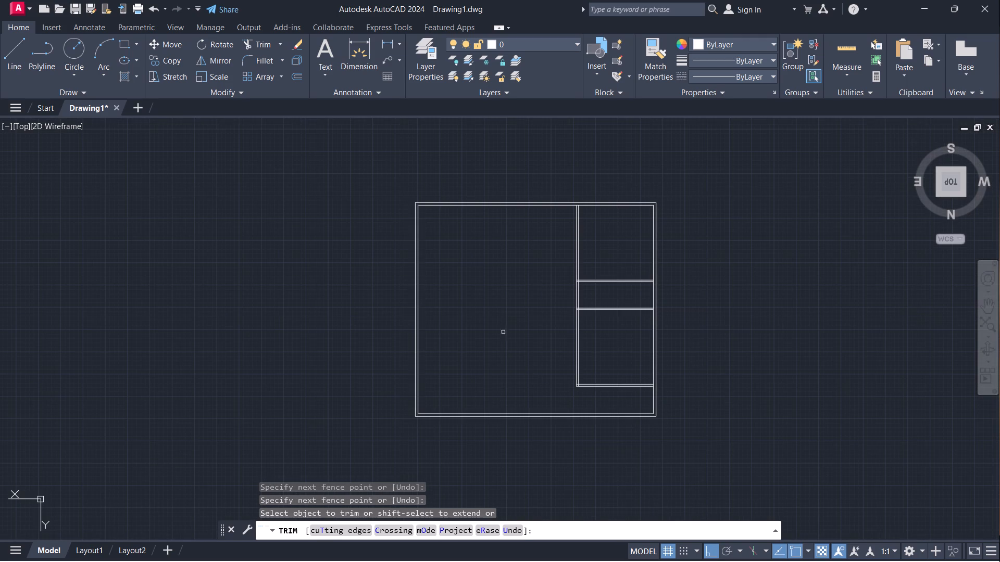
pyautogui.moveTo(477, 227); pyautogui.dragTo(560, 264, button='middle')
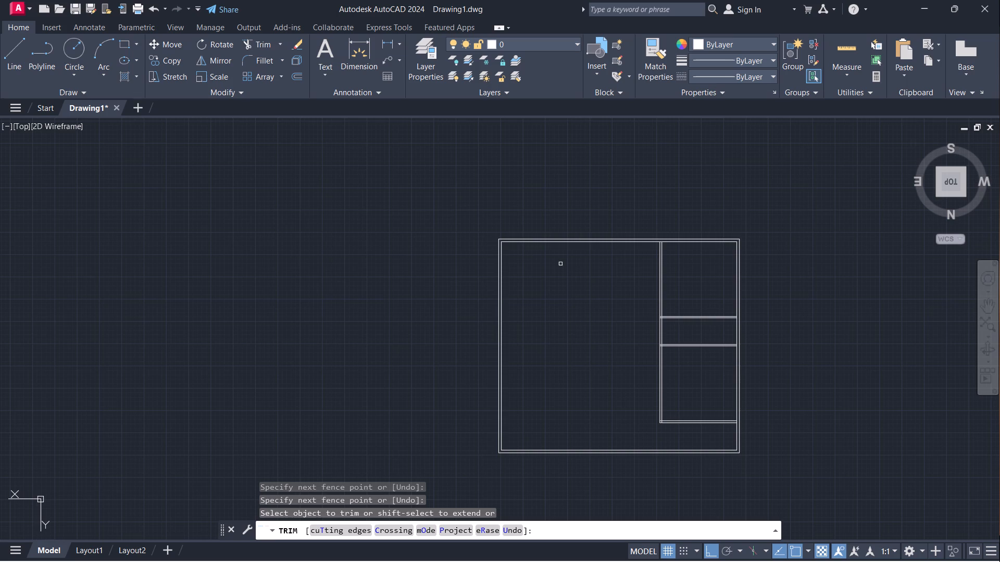
pyautogui.scroll(1, 548, 264)
pyautogui.scroll(-1, 549, 243)
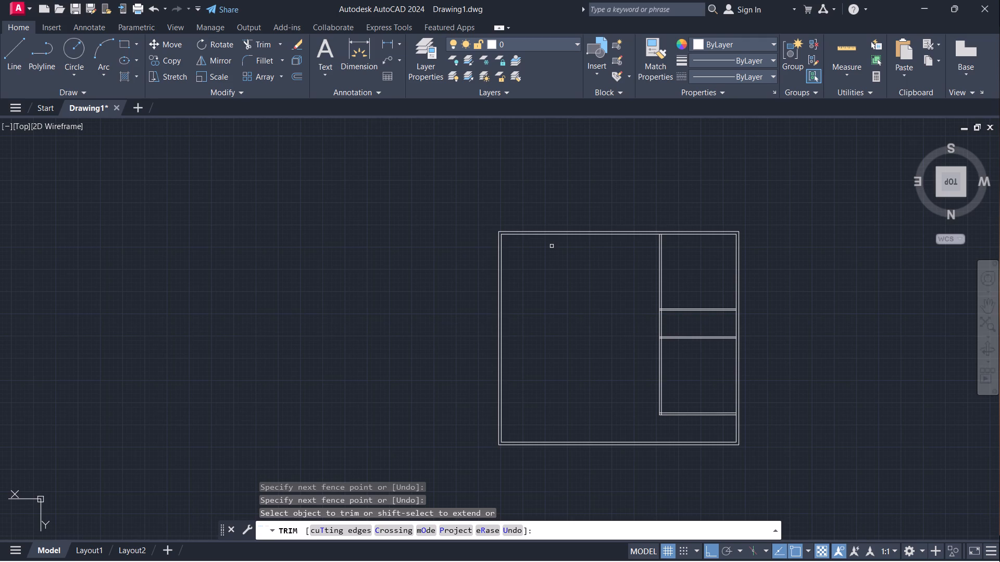
pyautogui.press('Escape')
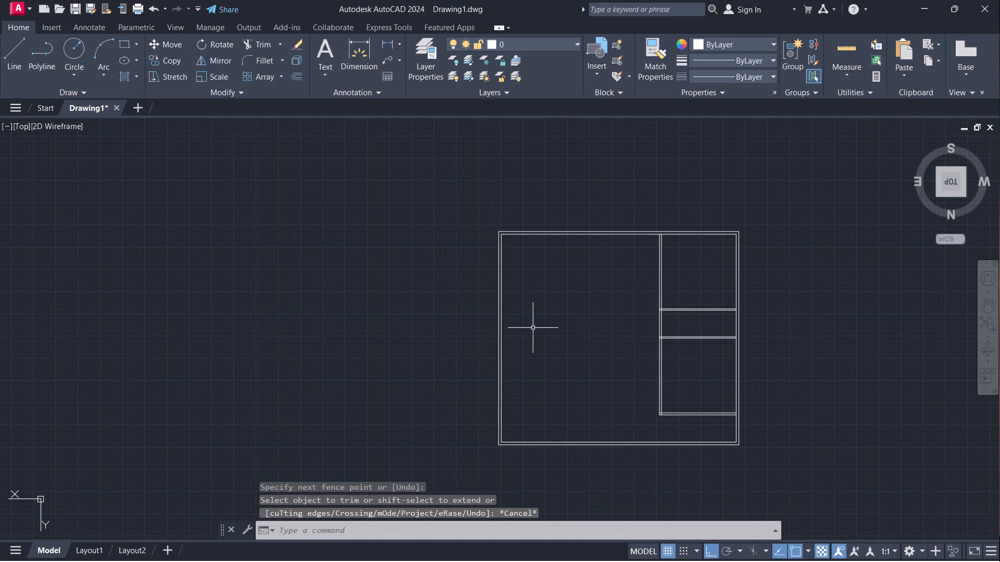
# Offset the inner line of the east wall 7' westward into the plan.
pyautogui.moveTo(554, 310); pyautogui.dragTo(427, 279, button='middle')
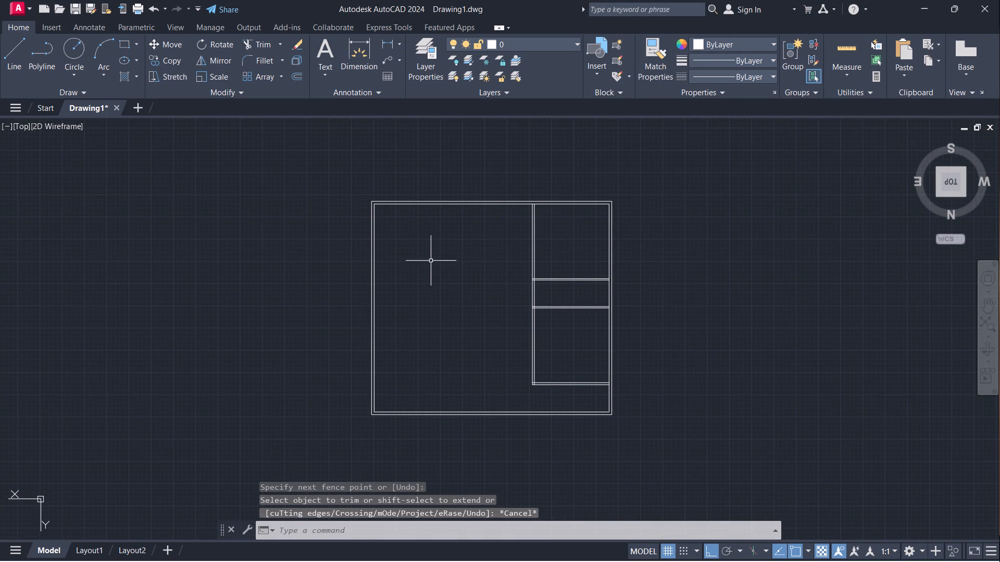
pyautogui.scroll(1, 420, 244)
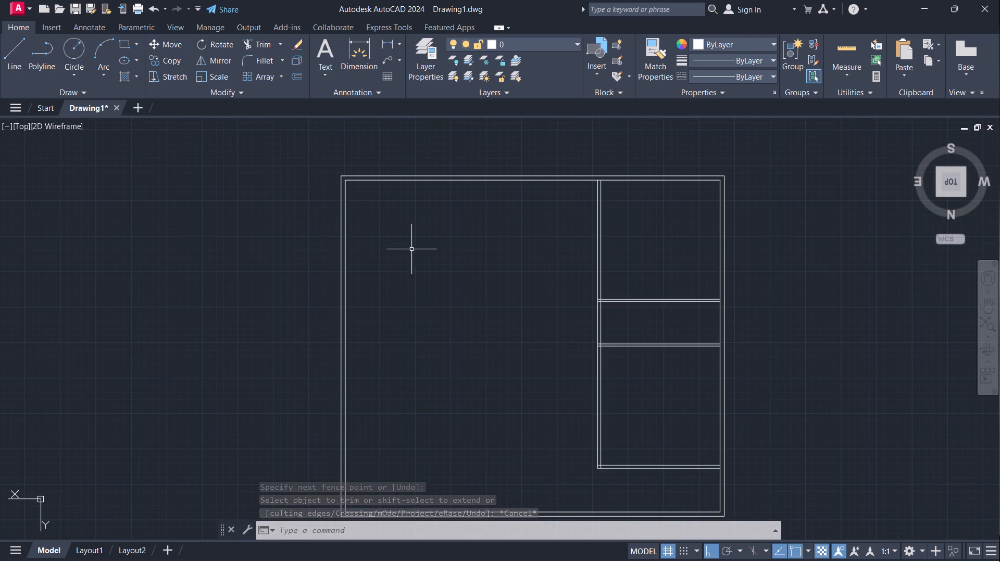
pyautogui.press('o')
pyautogui.press('Return')
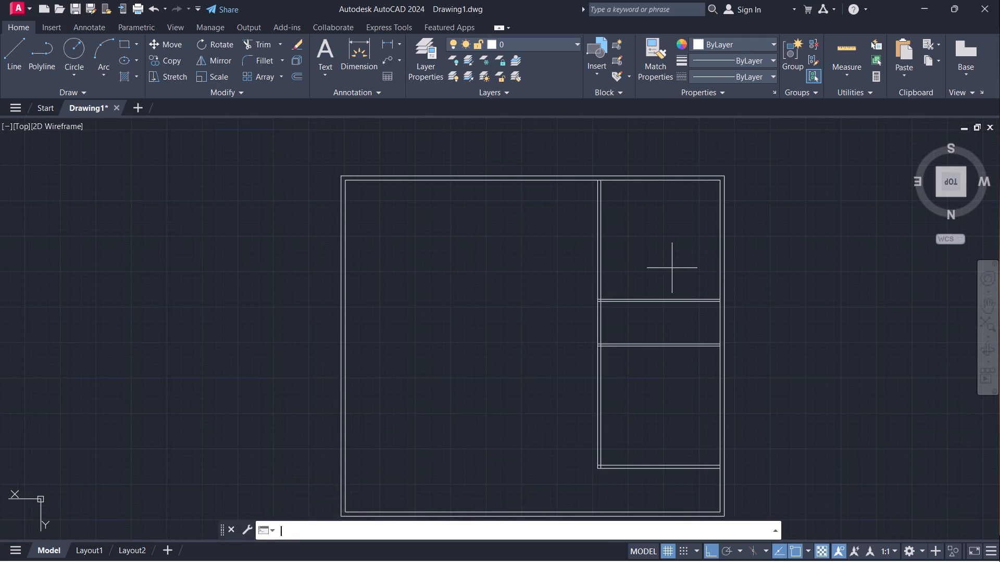
pyautogui.click(346, 265)
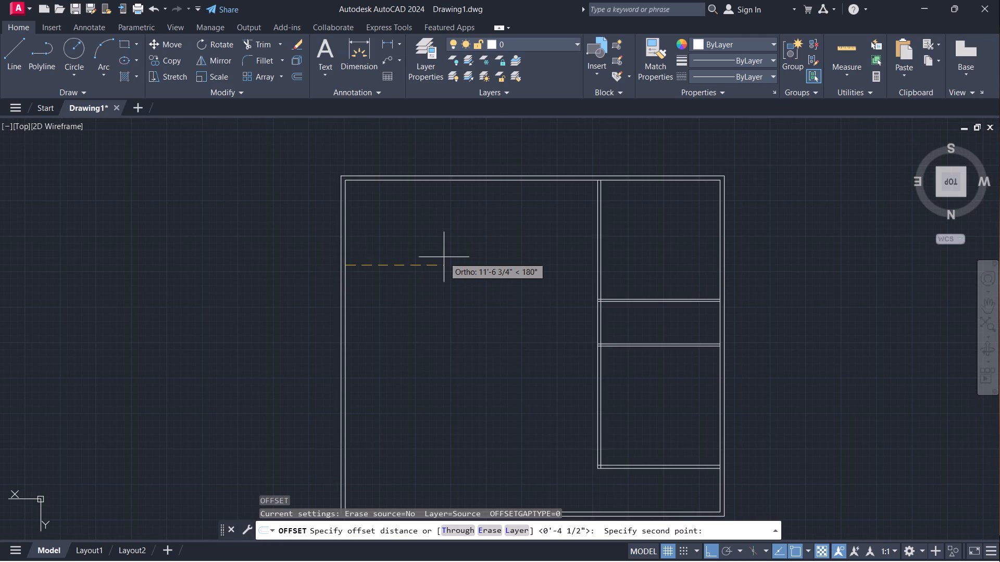
pyautogui.press('7')
pyautogui.press("'")
pyautogui.press('Return')
pyautogui.click(345, 297)
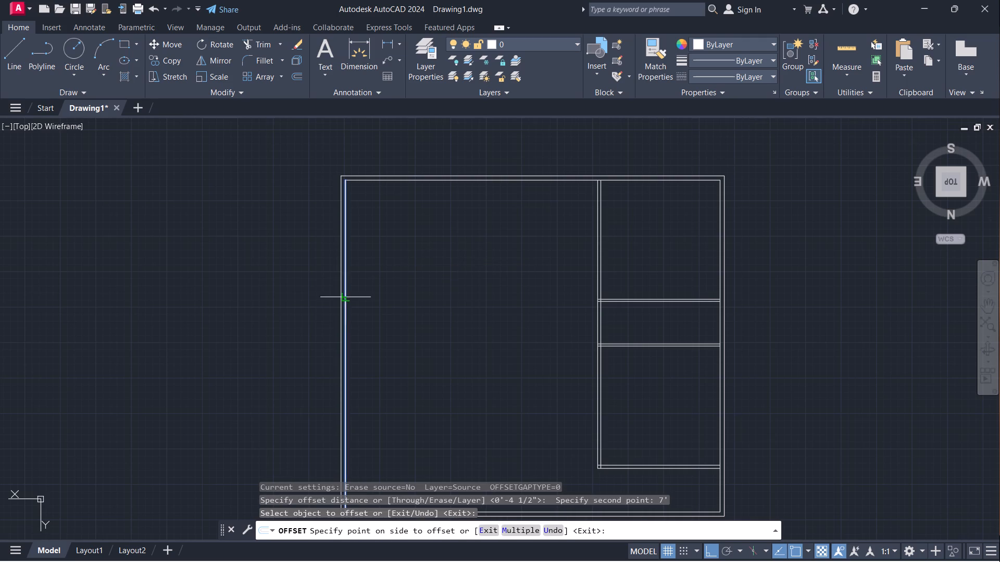
pyautogui.click(495, 288)
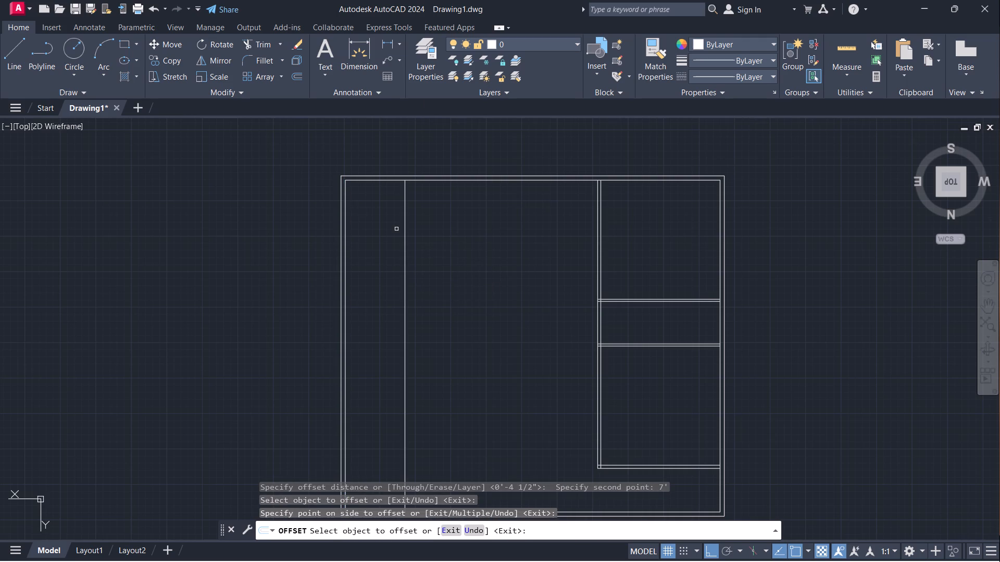
pyautogui.press('Escape')
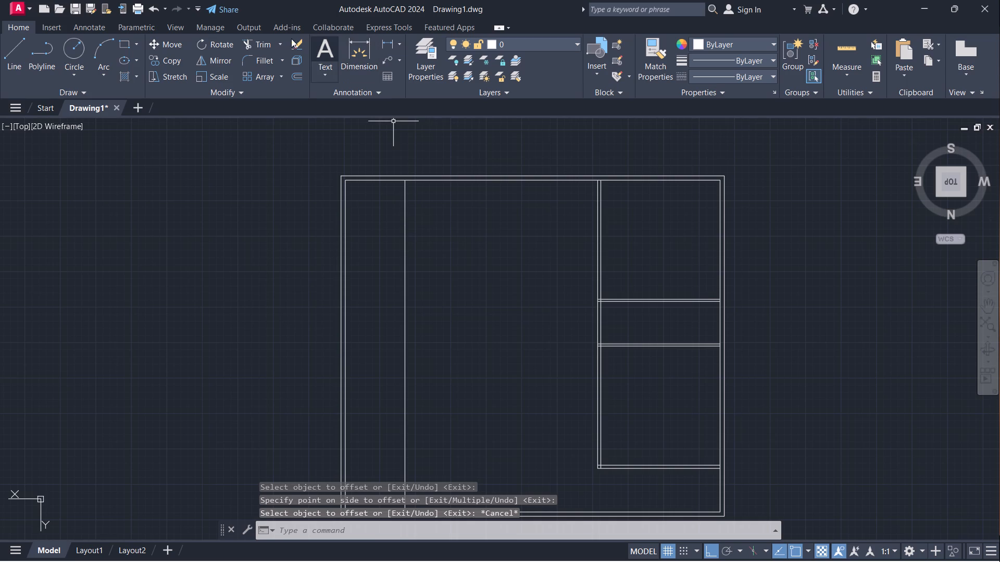
# Measure the distance from the new vertical line to the vertical partition wall with a linear dimension.
pyautogui.click(381, 42)
pyautogui.click(406, 227)
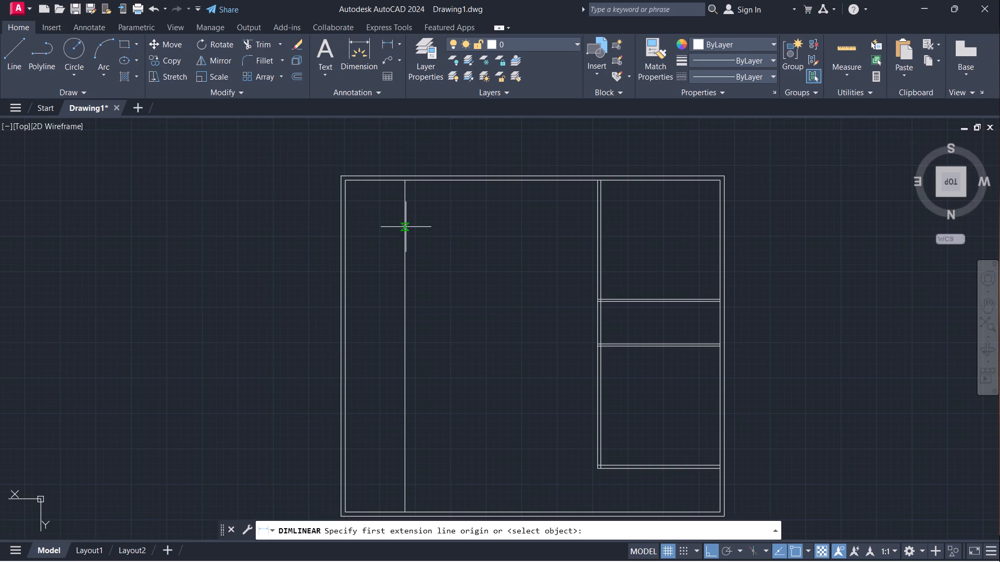
pyautogui.click(598, 223)
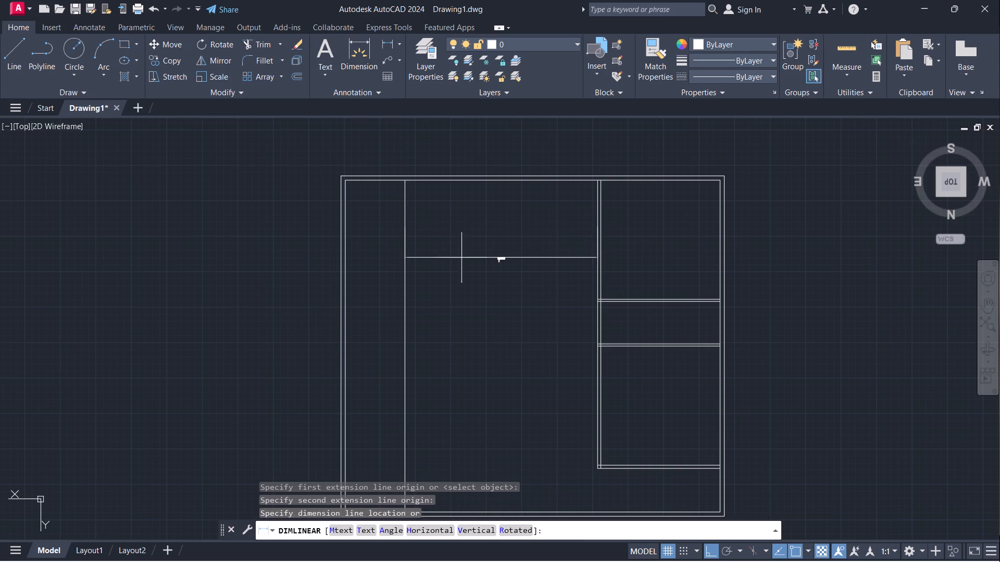
pyautogui.scroll(3, 459, 258)
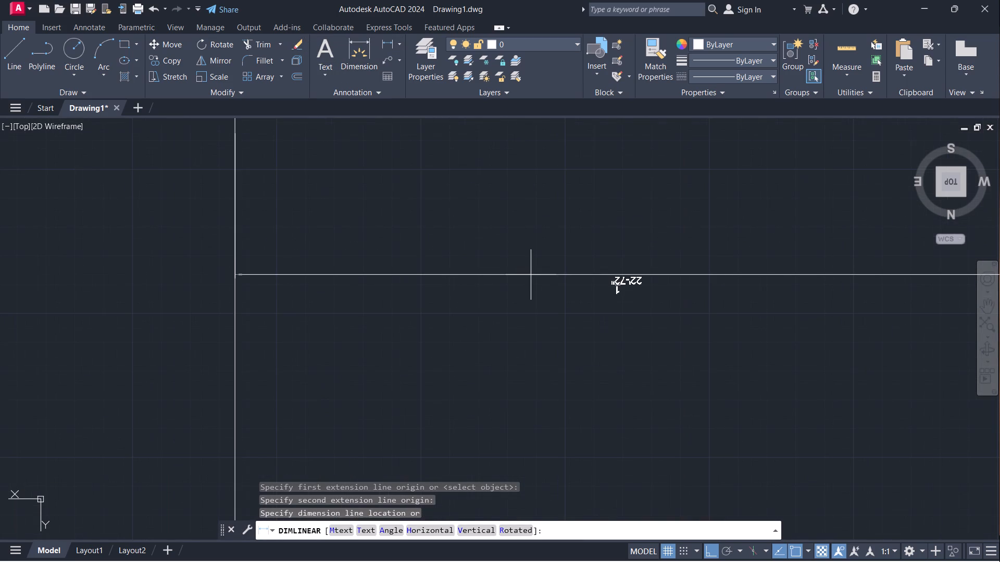
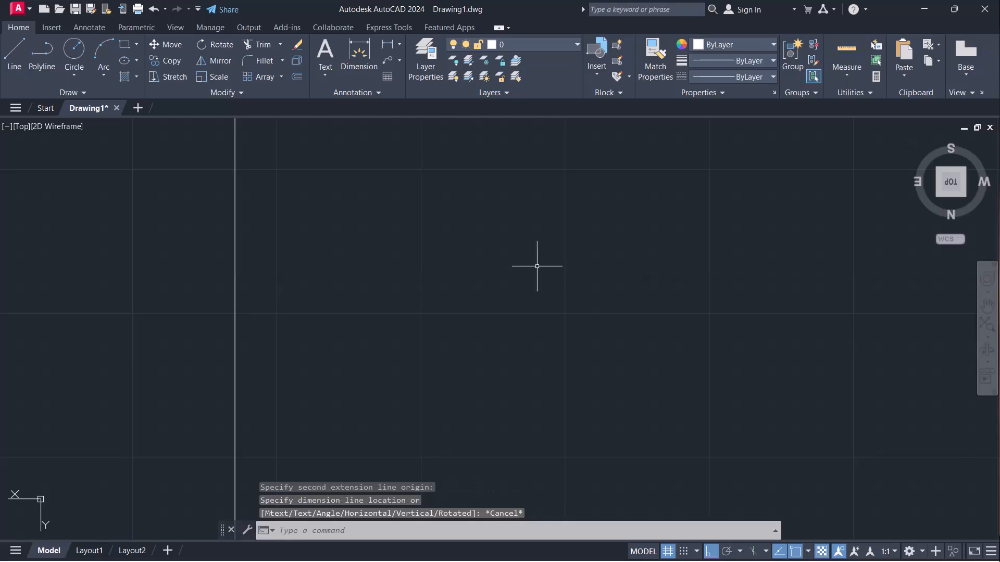
# Offset the inner line of the north wall 1' southward into the plan.
pyautogui.scroll(-4, 534, 246)
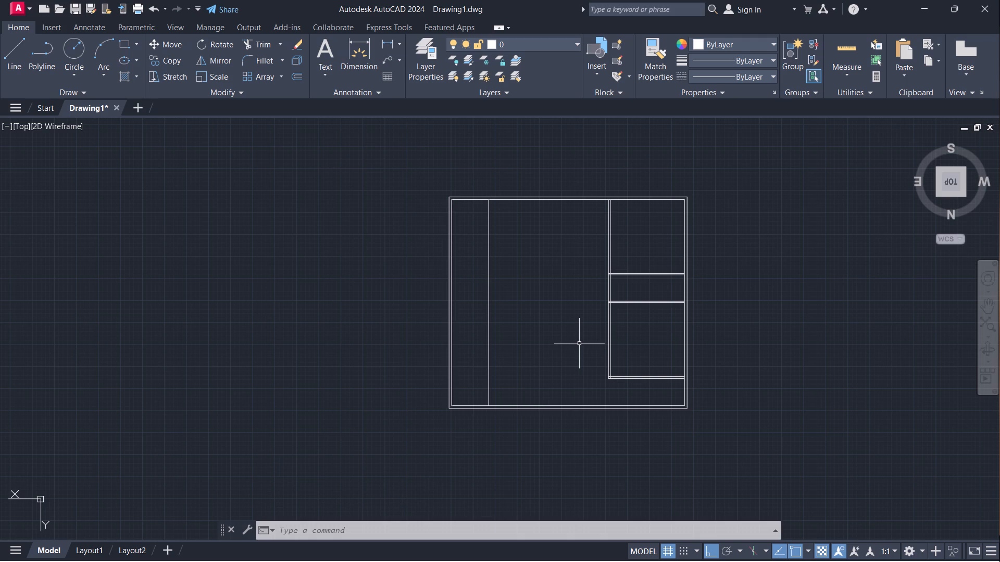
pyautogui.scroll(3, 609, 411)
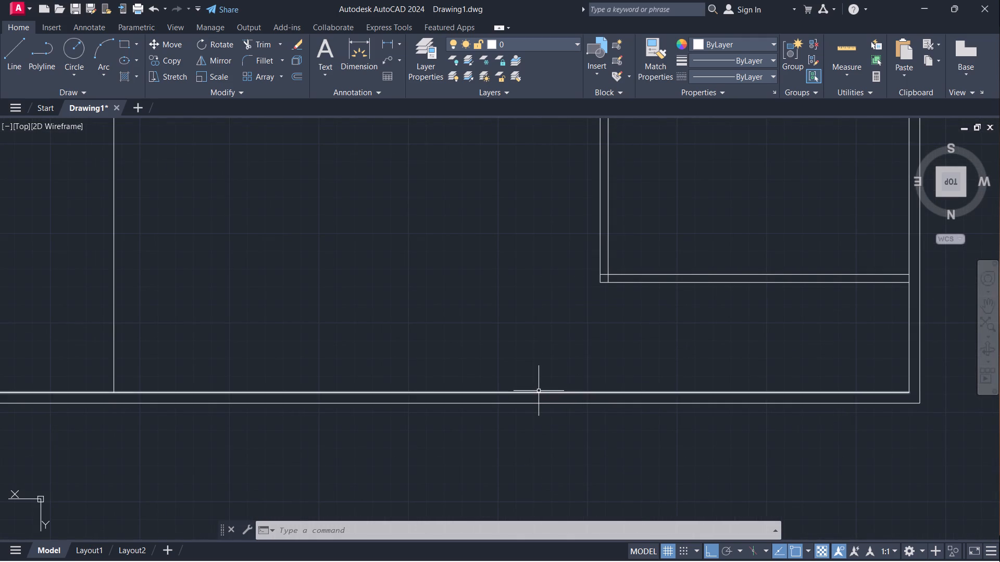
pyautogui.click(539, 391)
pyautogui.press('0')
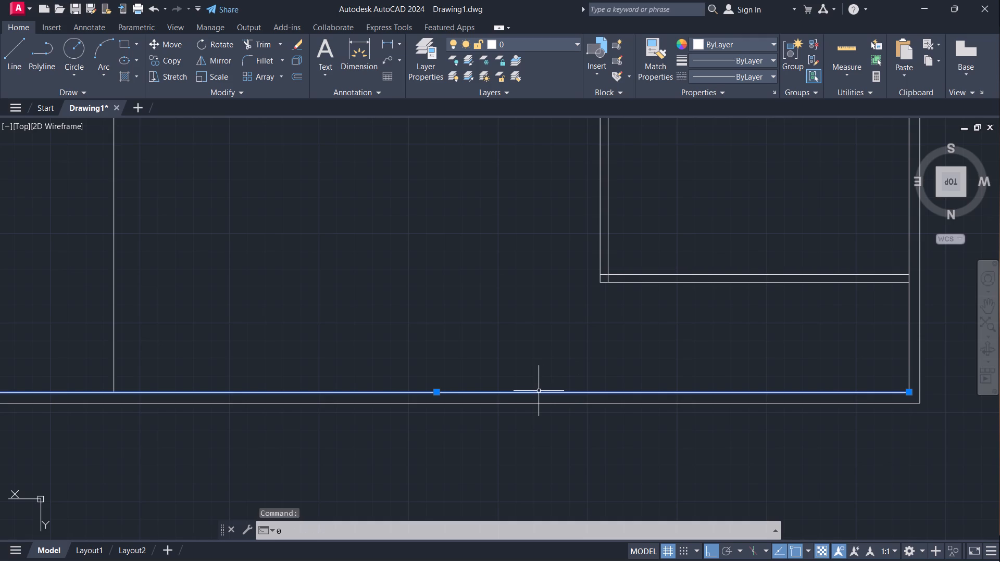
pyautogui.press('Return')
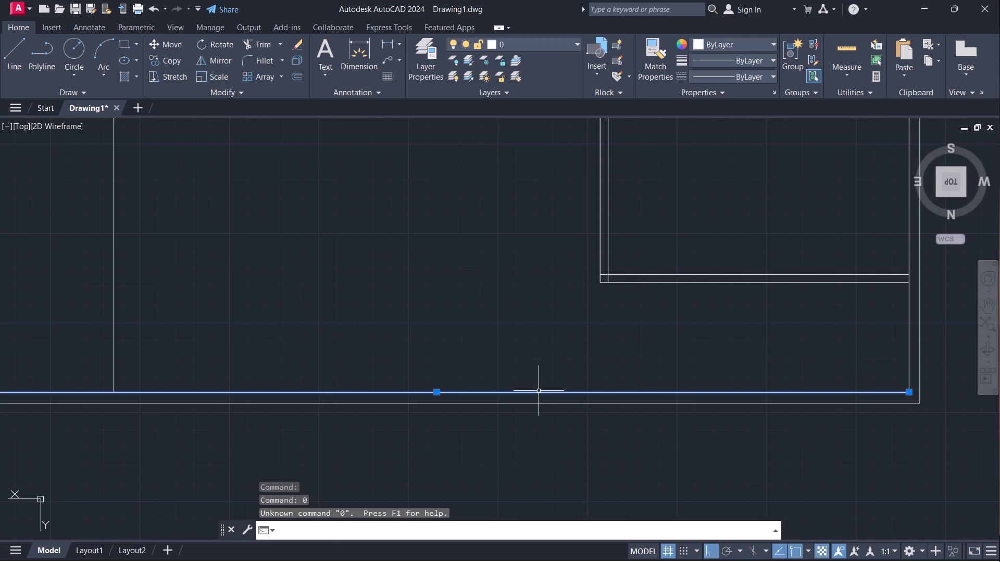
pyautogui.press('o')
pyautogui.press('Return')
pyautogui.click(406, 394)
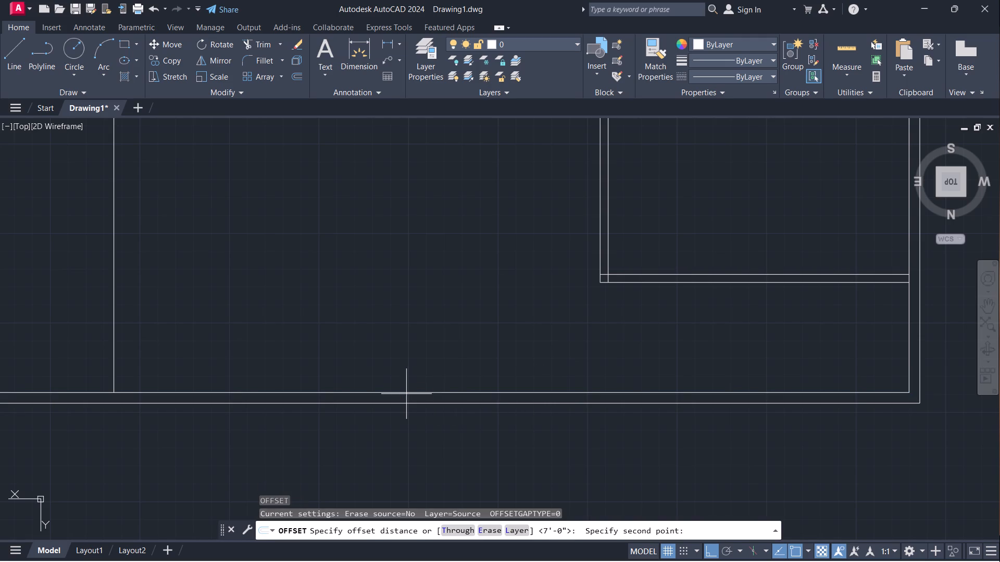
pyautogui.write("1'")
pyautogui.press('Return')
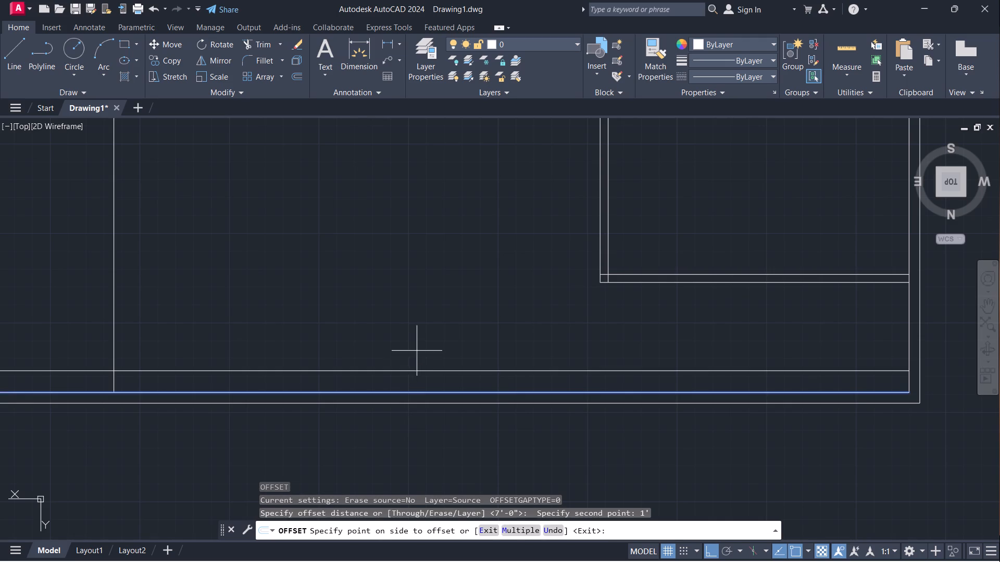
pyautogui.click(417, 351)
pyautogui.scroll(-2, 553, 333)
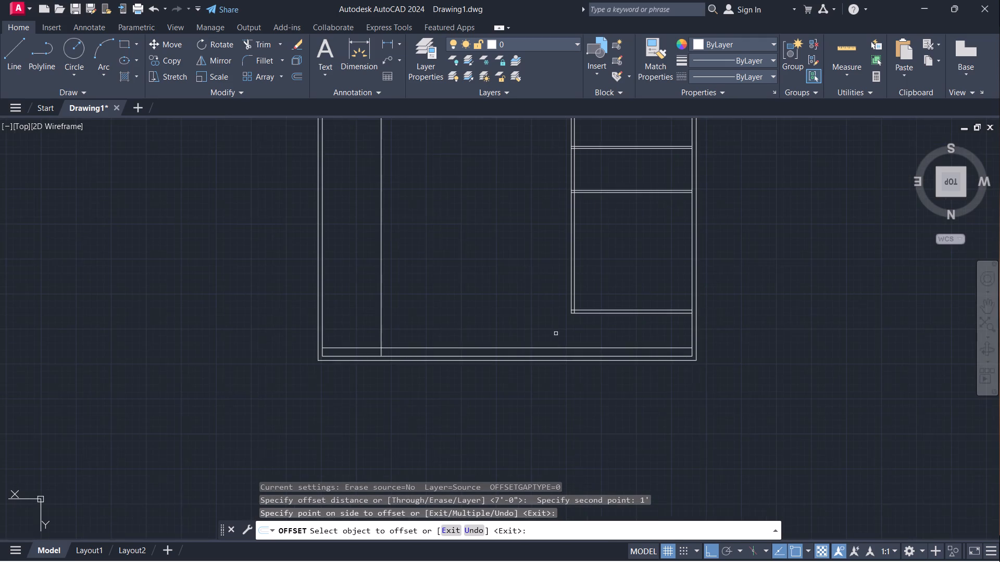
pyautogui.scroll(-1, 533, 173)
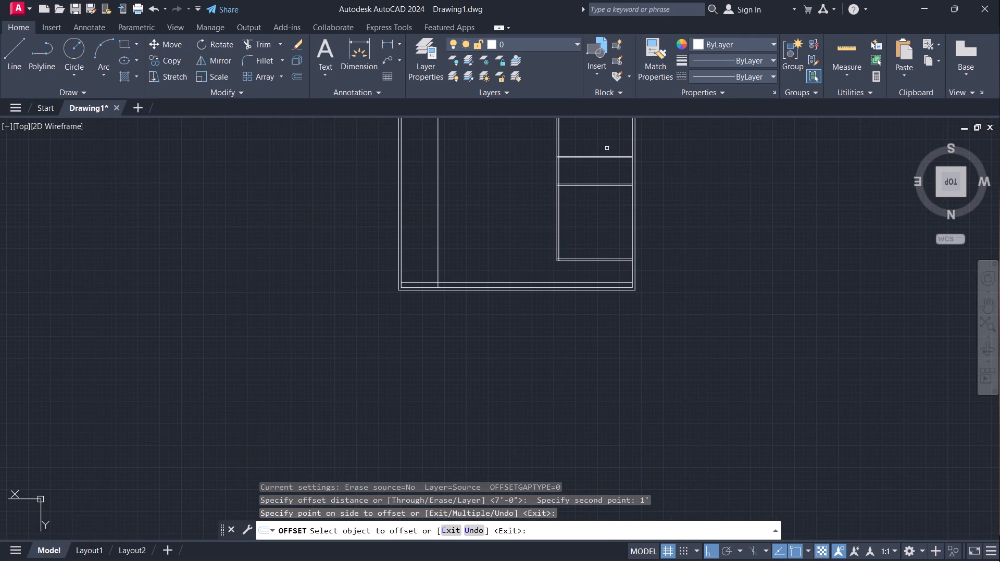
pyautogui.moveTo(607, 148); pyautogui.dragTo(702, 220, button='middle')
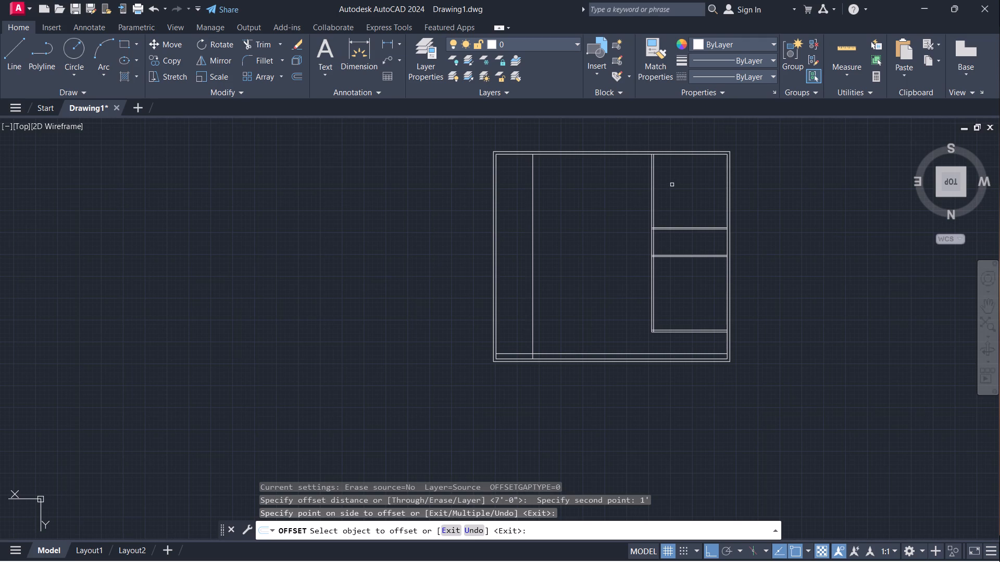
pyautogui.press('Escape')
# Move the vertical partition and the three horizontal partitions together 1'4.5" eastward, away from the west wall.
pyautogui.moveTo(681, 183); pyautogui.dragTo(660, 198)
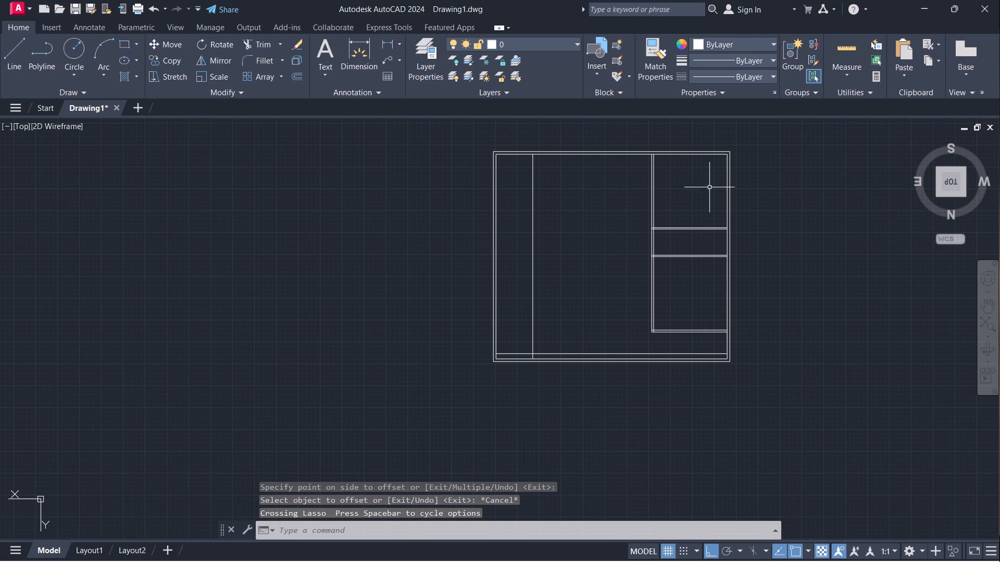
pyautogui.click(709, 187)
pyautogui.click(598, 332)
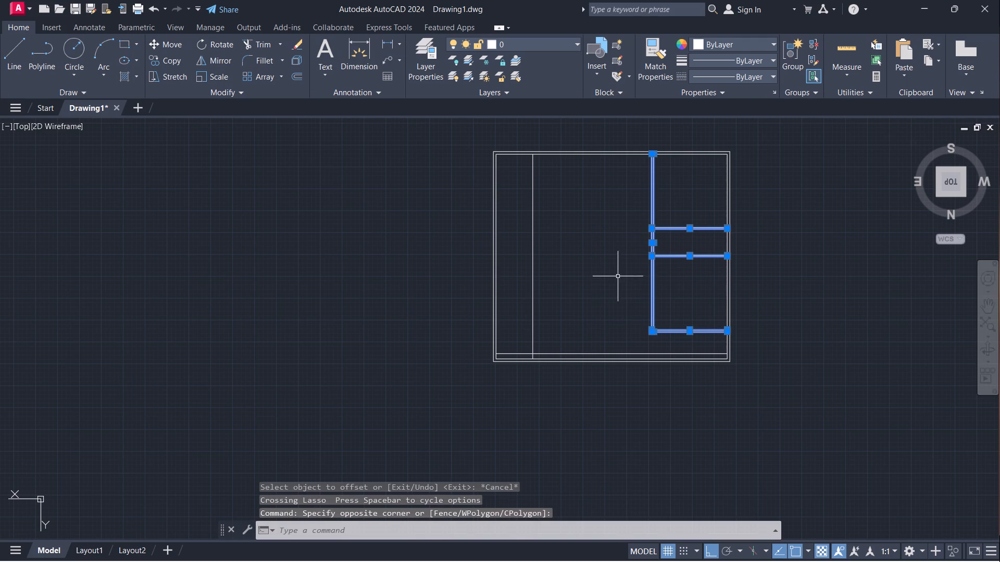
pyautogui.press('m')
pyautogui.press('Return')
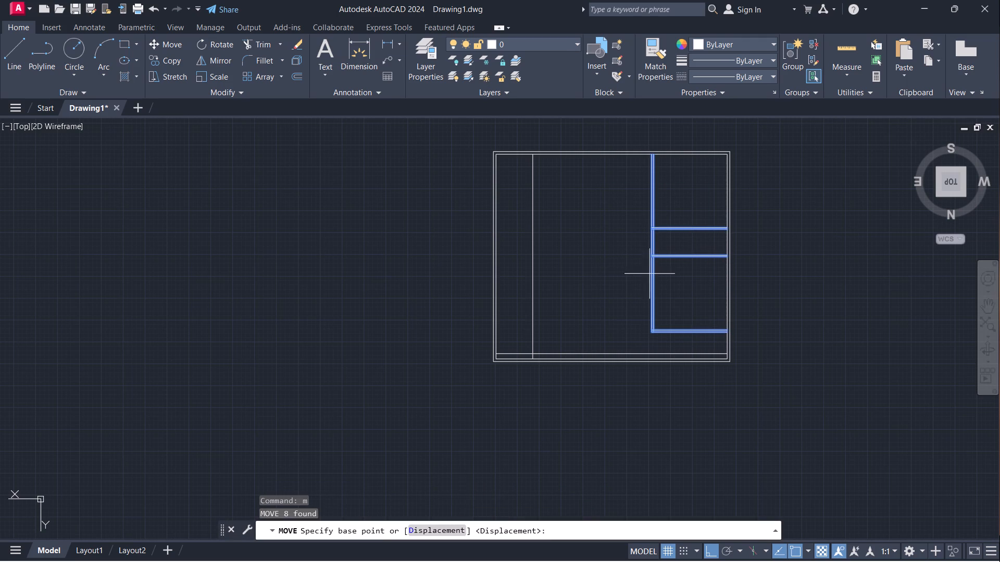
pyautogui.scroll(4, 753, 325)
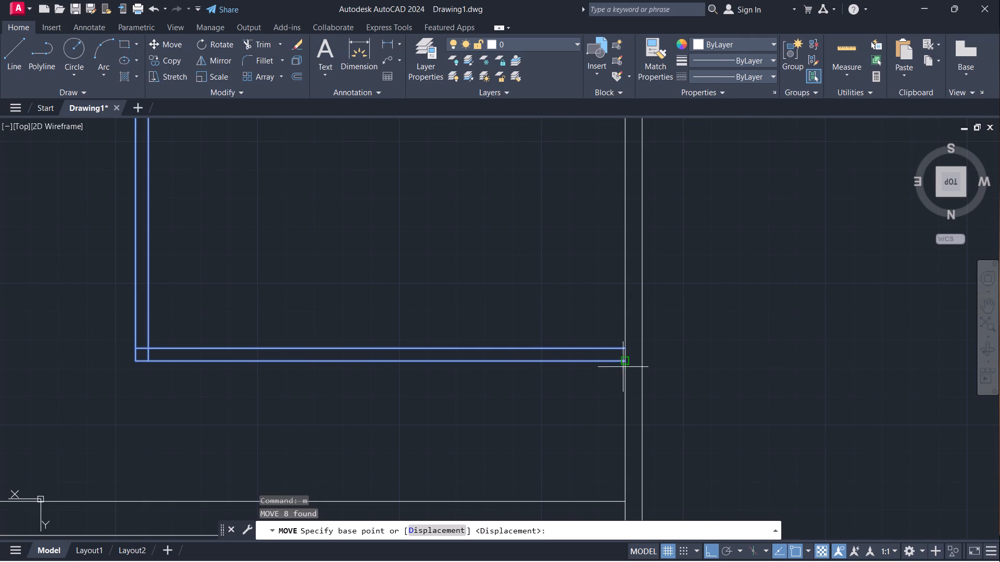
pyautogui.click(624, 365)
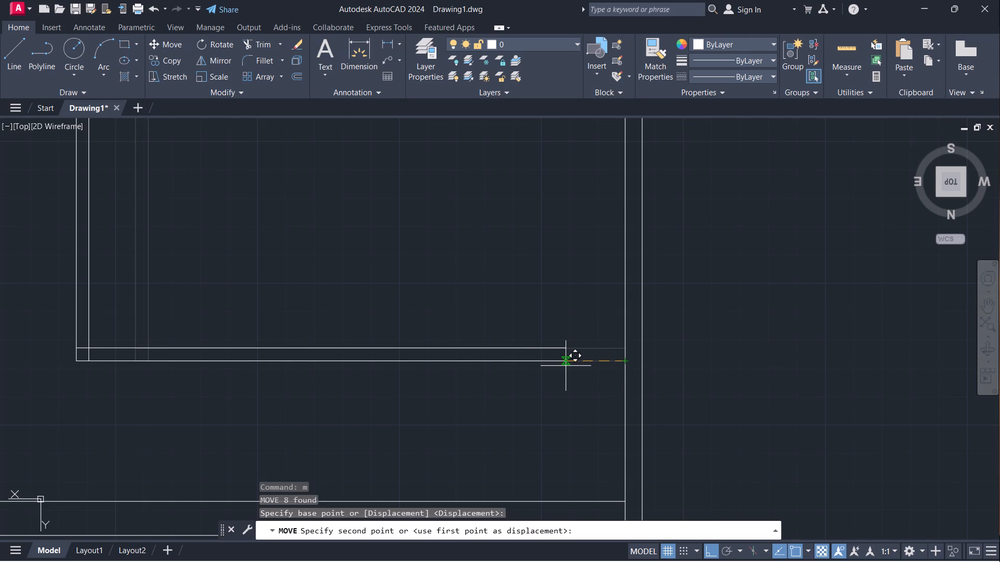
pyautogui.write('1\'4.5"')
pyautogui.press('Return')
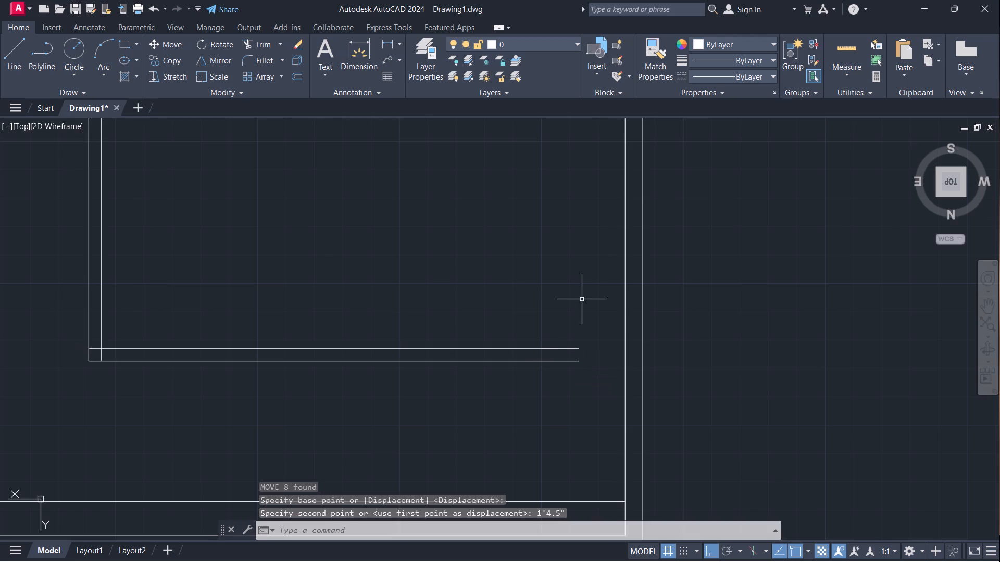
pyautogui.press('Escape')
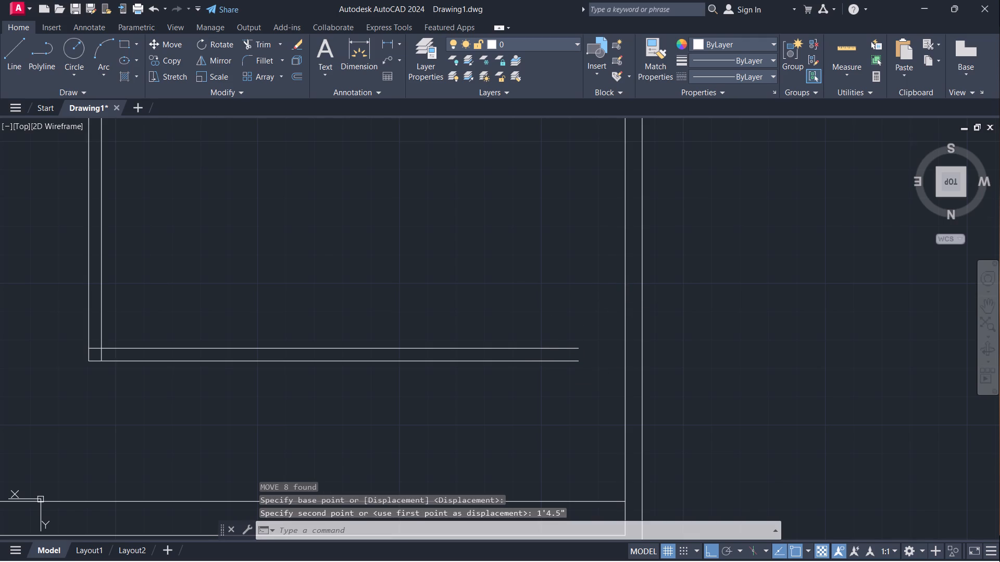
# Offset the inner line of the west wall 1' eastward into the plan.
pyautogui.press('o')
pyautogui.press('Return')
pyautogui.click(624, 288)
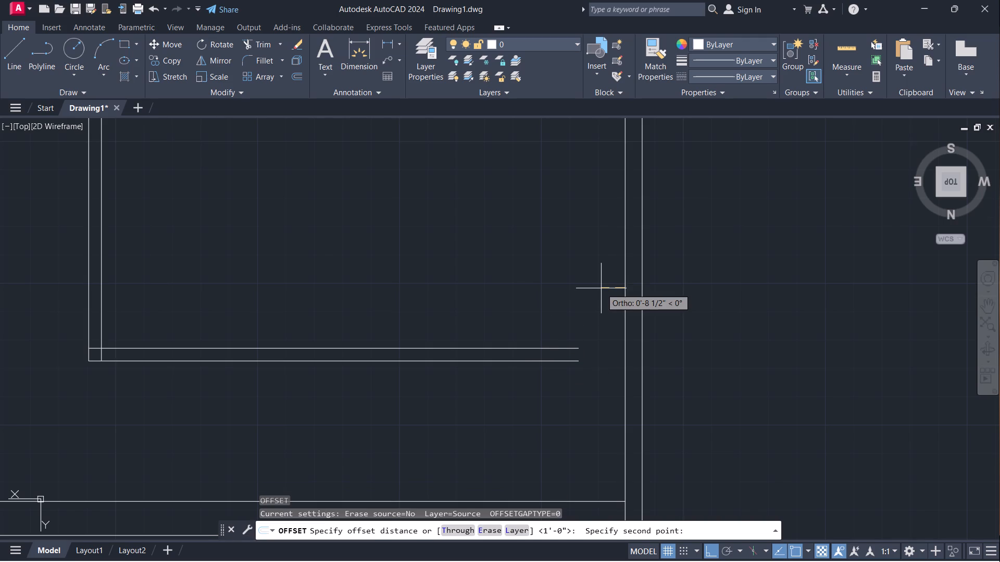
pyautogui.write("1'")
pyautogui.press('Return')
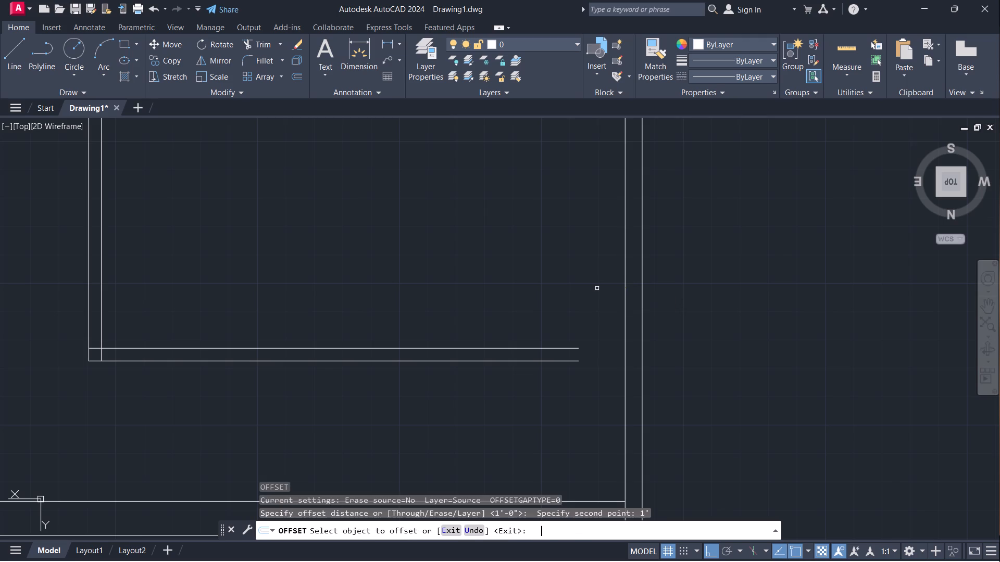
pyautogui.click(626, 279)
pyautogui.click(587, 283)
pyautogui.press('space')
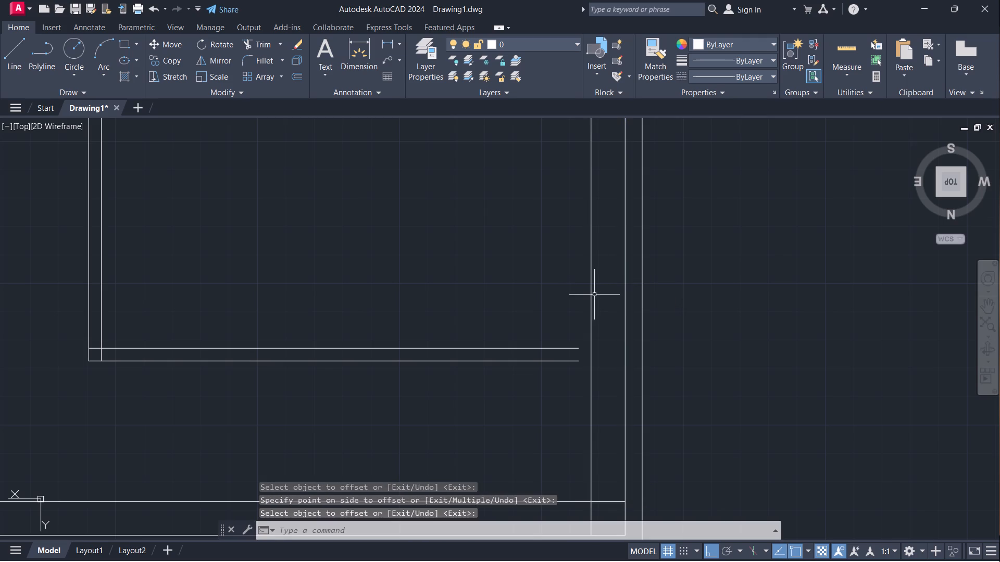
# Offset the new vertical line beside the west wall 4.5" eastward to give the wall its second face.
pyautogui.press('space')
pyautogui.click(592, 291)
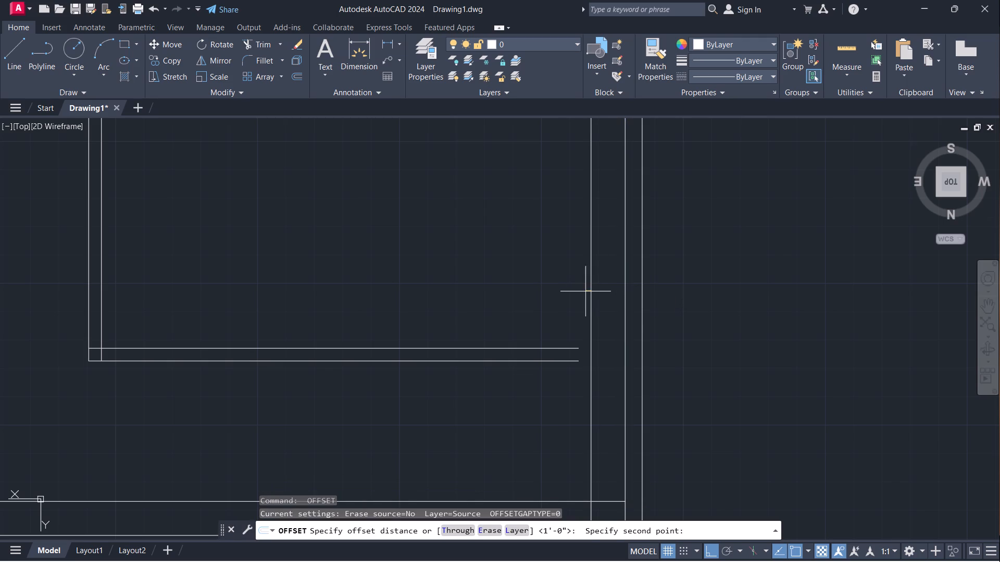
pyautogui.write('4.5"')
pyautogui.press('Return')
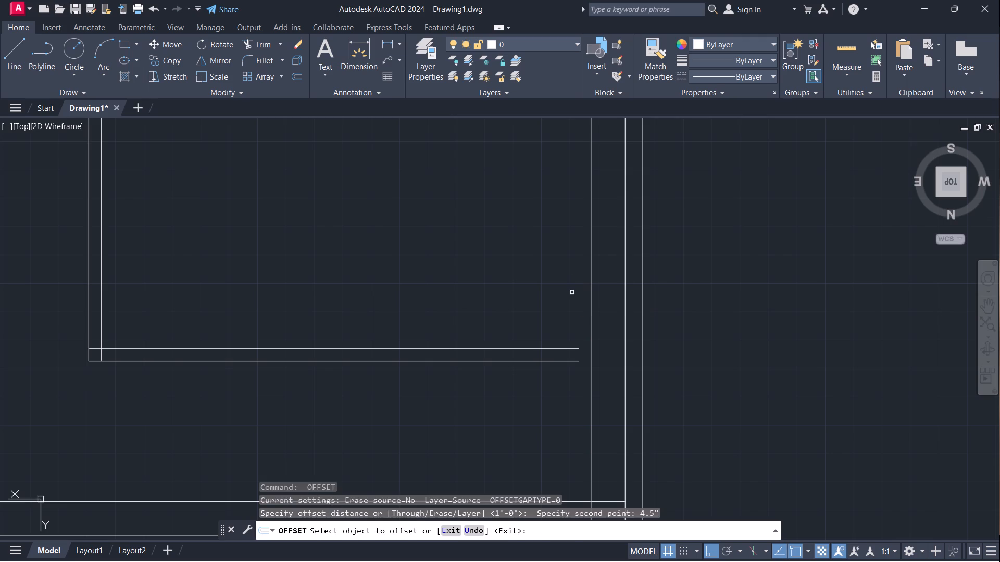
pyautogui.click(592, 285)
pyautogui.click(561, 288)
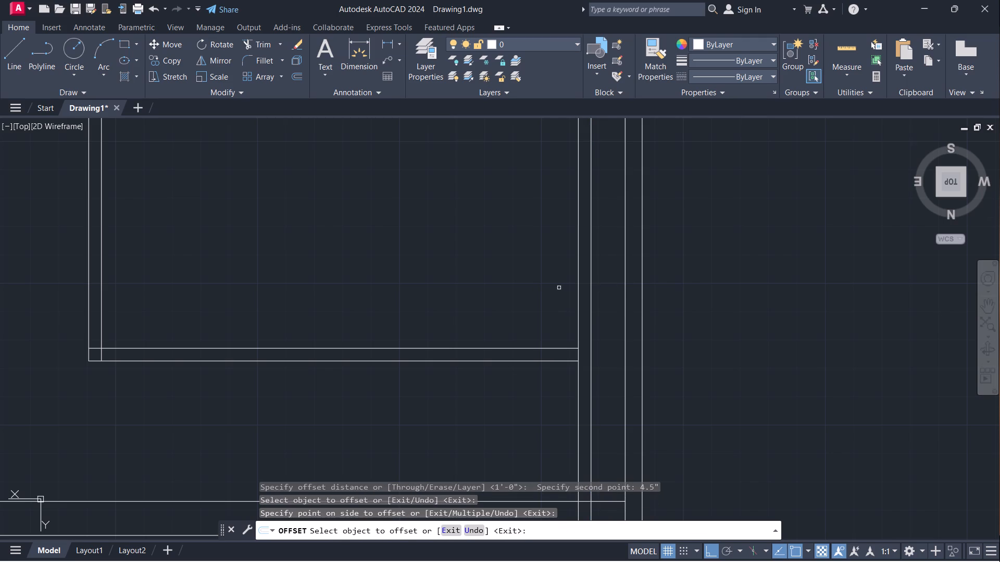
pyautogui.press('Escape')
# Trim the line ends at the northwest corner where the new vertical wall lines cross the line offset from the north wall.
pyautogui.scroll(-2, 531, 261)
pyautogui.scroll(3, 534, 387)
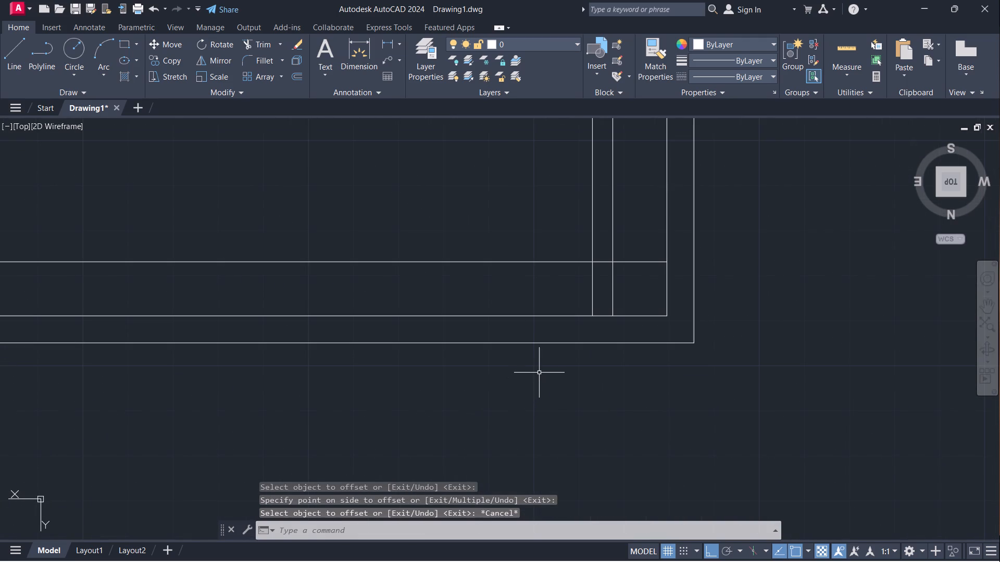
pyautogui.write('tr')
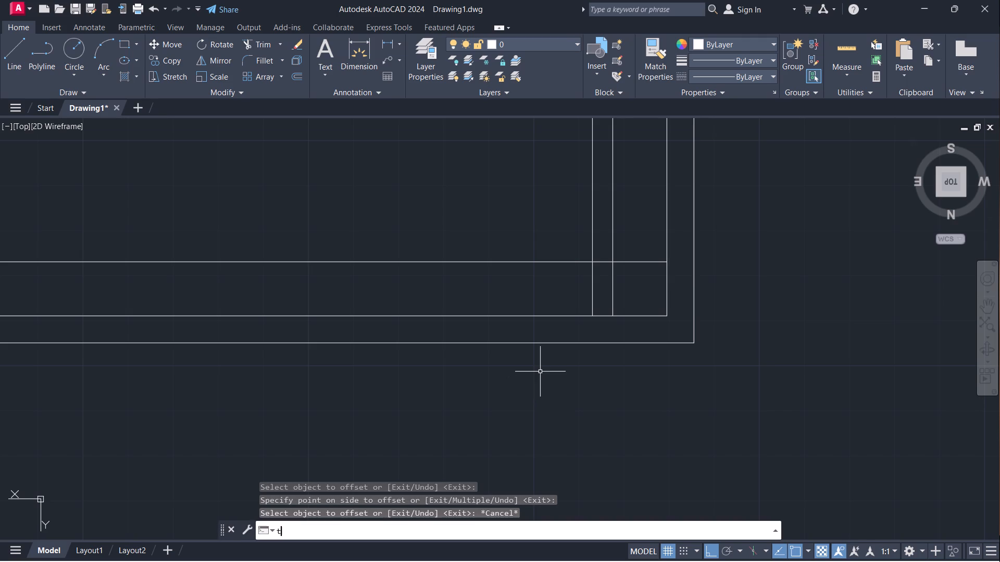
pyautogui.press('Return')
pyautogui.moveTo(632, 244); pyautogui.dragTo(600, 276)
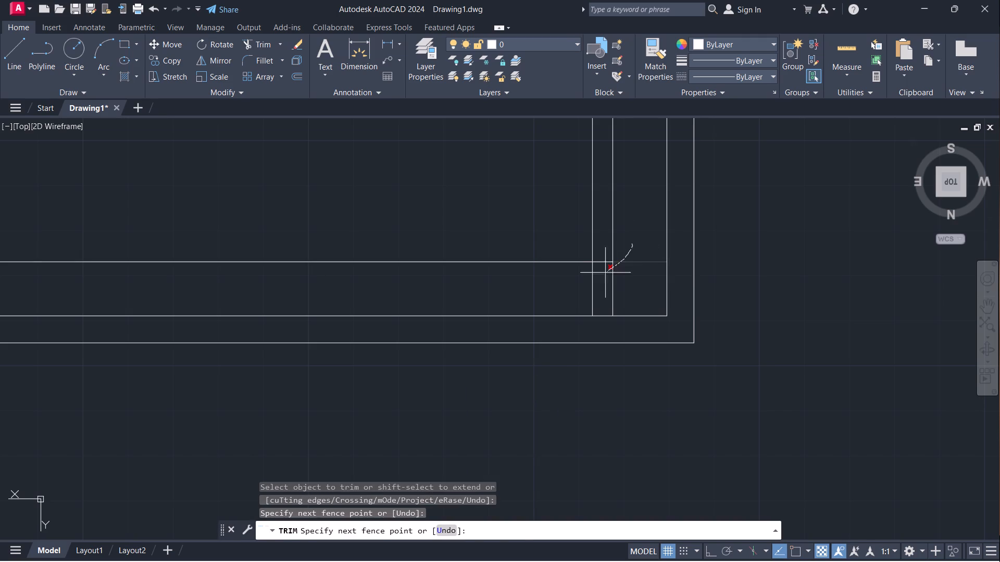
pyautogui.moveTo(600, 276); pyautogui.dragTo(574, 290)
pyautogui.scroll(-4, 771, 232)
pyautogui.moveTo(787, 221); pyautogui.dragTo(671, 489, button='middle')
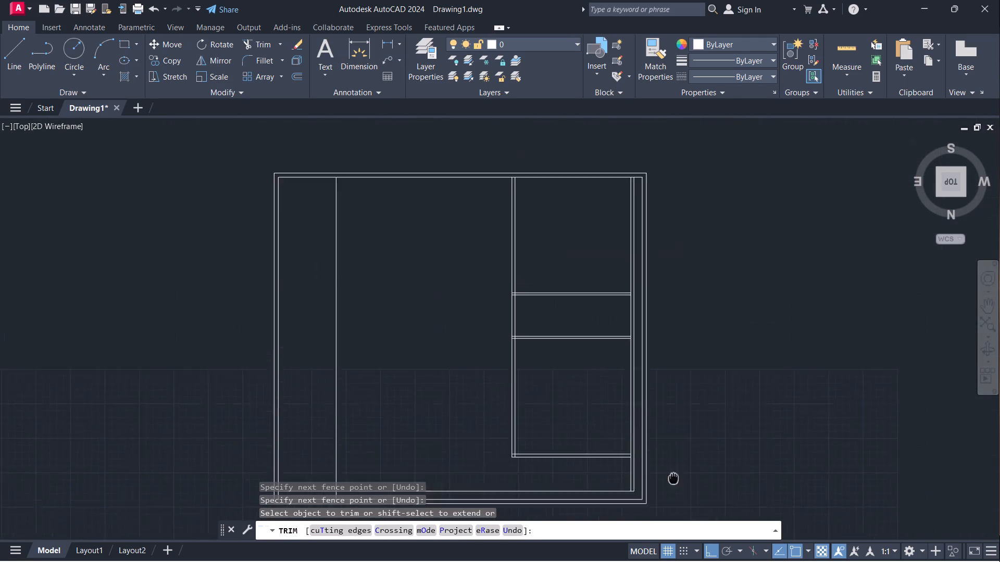
pyautogui.moveTo(671, 489); pyautogui.dragTo(667, 501, button='middle')
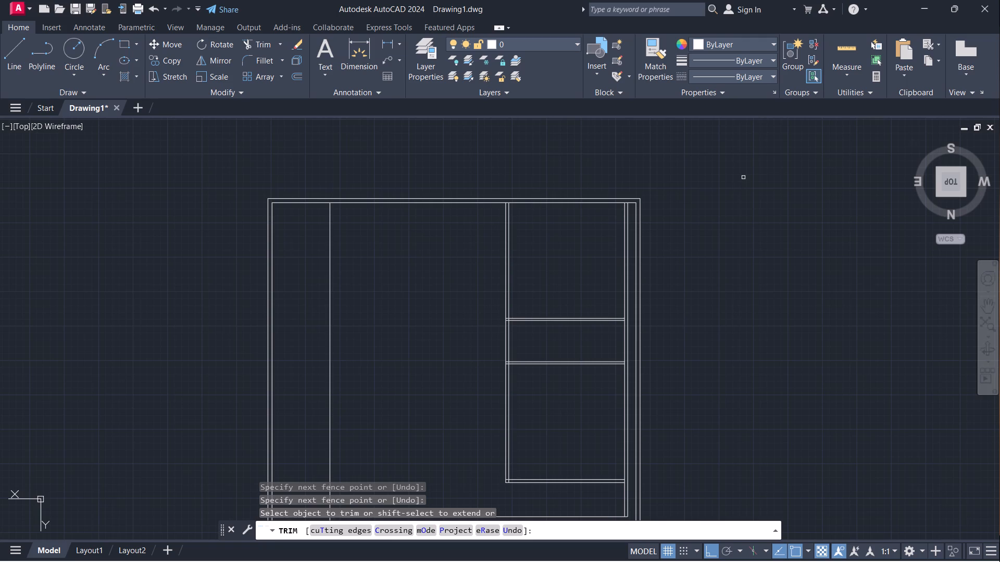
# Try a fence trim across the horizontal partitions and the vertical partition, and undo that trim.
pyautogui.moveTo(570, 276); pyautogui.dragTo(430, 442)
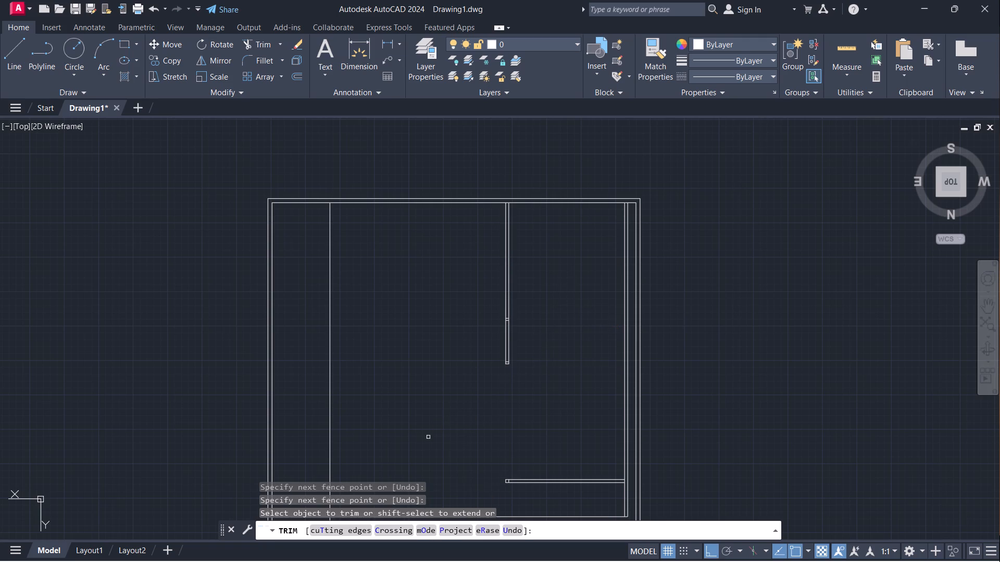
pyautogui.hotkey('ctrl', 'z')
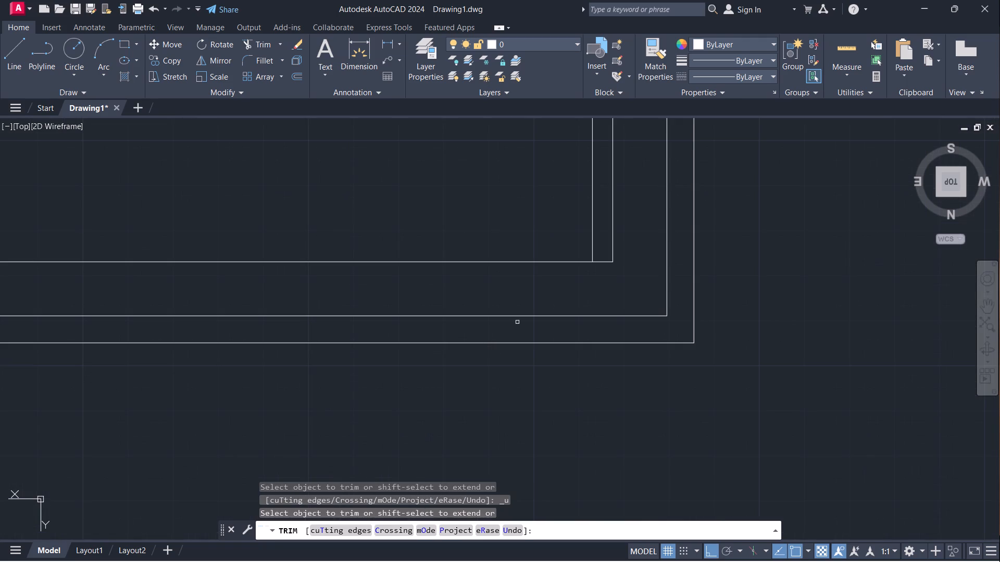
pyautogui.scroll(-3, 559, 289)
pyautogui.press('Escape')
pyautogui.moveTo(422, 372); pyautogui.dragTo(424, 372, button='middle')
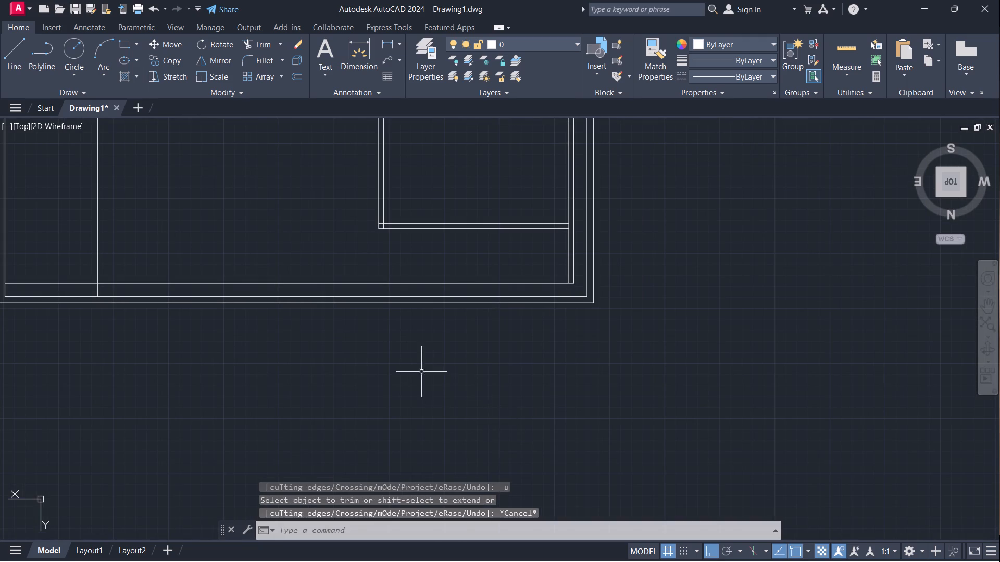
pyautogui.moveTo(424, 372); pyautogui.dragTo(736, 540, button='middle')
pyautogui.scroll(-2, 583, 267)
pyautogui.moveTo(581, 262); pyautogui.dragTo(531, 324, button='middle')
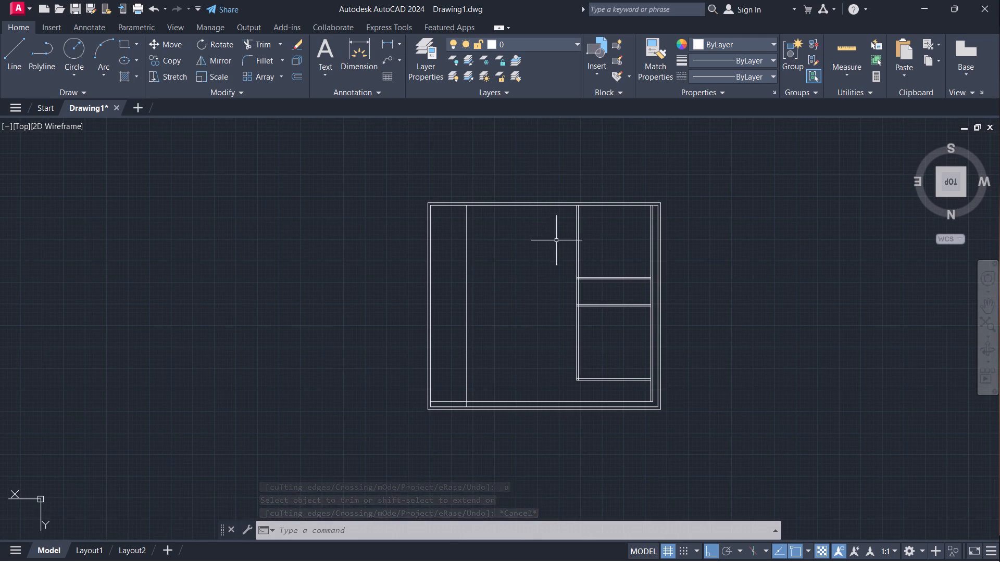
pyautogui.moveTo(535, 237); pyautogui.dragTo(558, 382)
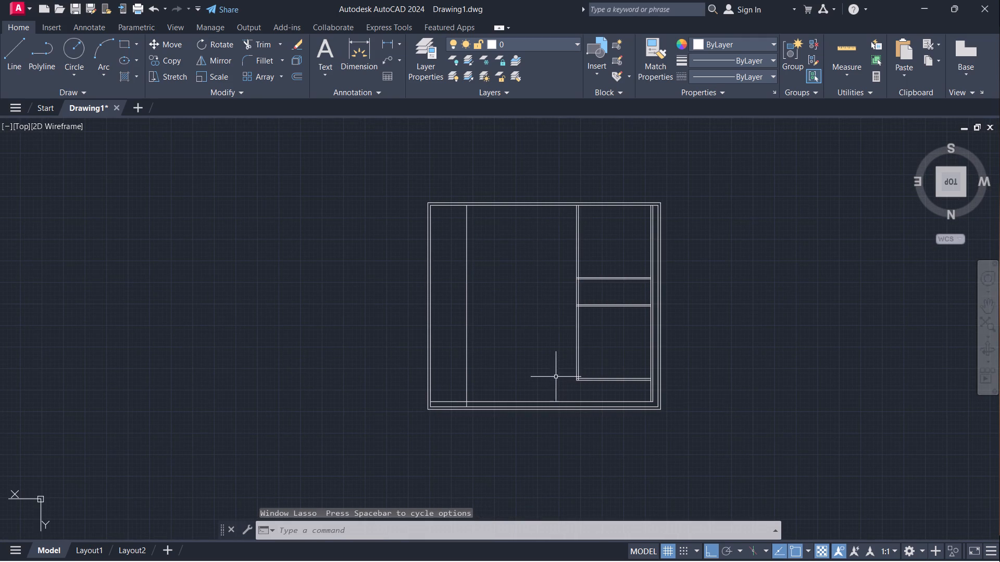
# Erase the double-line vertical partition and the three horizontal partitions connecting it to the inner west wall.
pyautogui.click(605, 246)
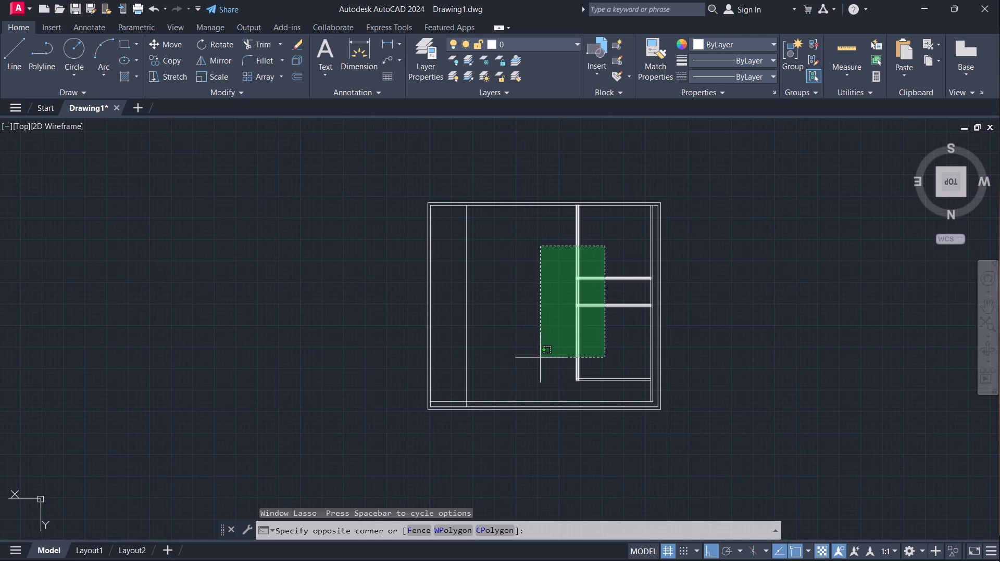
pyautogui.click(510, 393)
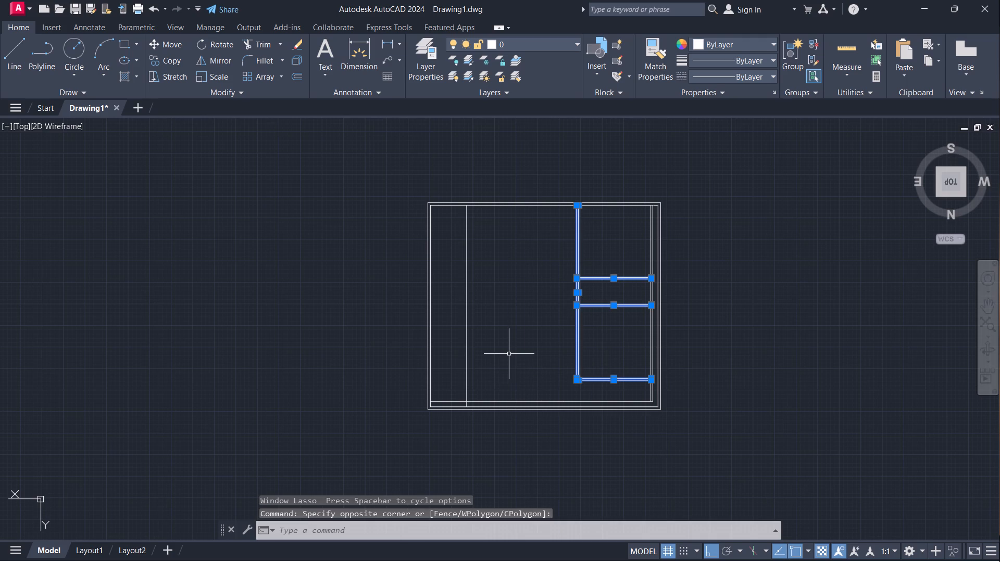
pyautogui.press('e')
pyautogui.press('Return')
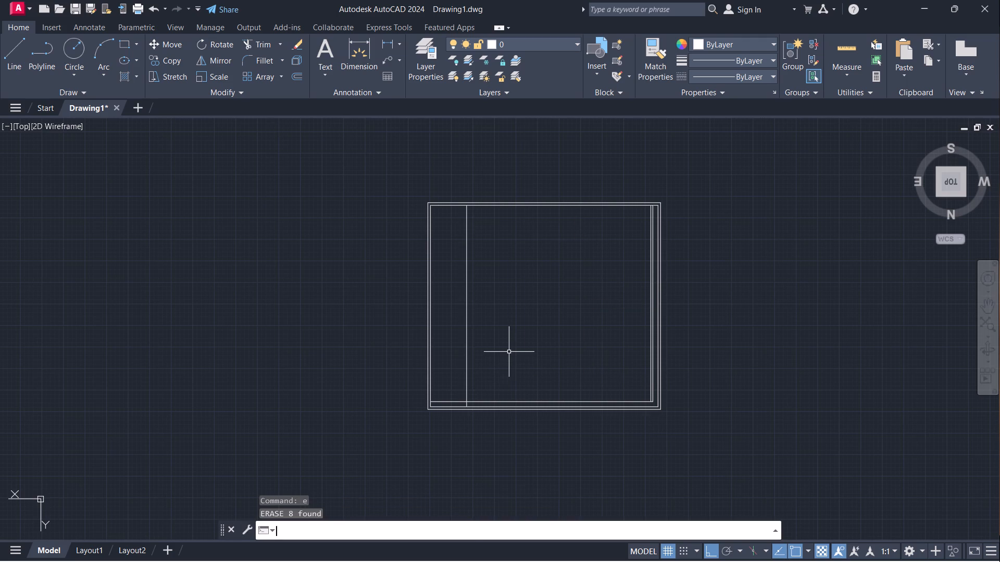
# Offset the inner line of the south wall 1' northward into the plan.
pyautogui.scroll(2, 496, 202)
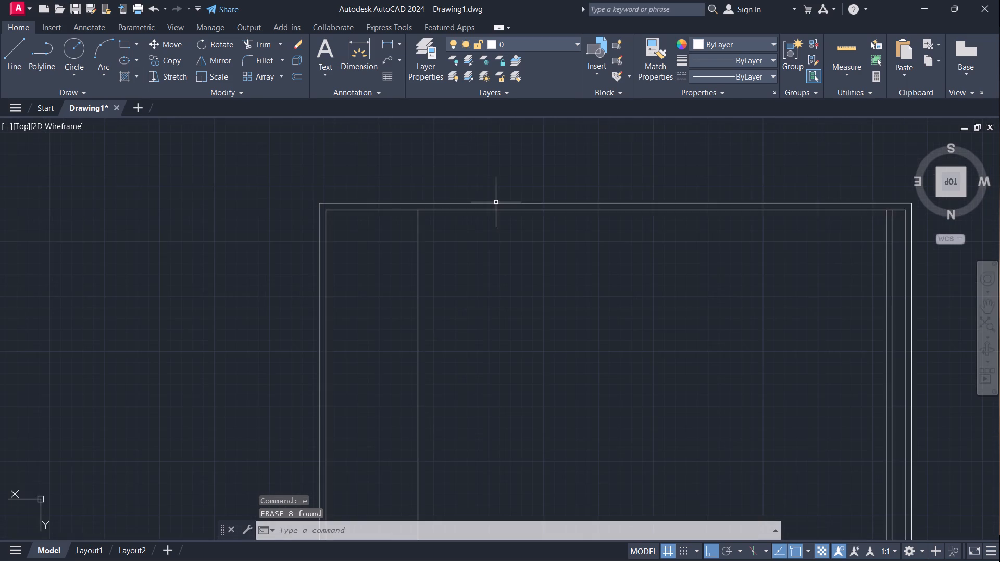
pyautogui.click(507, 208)
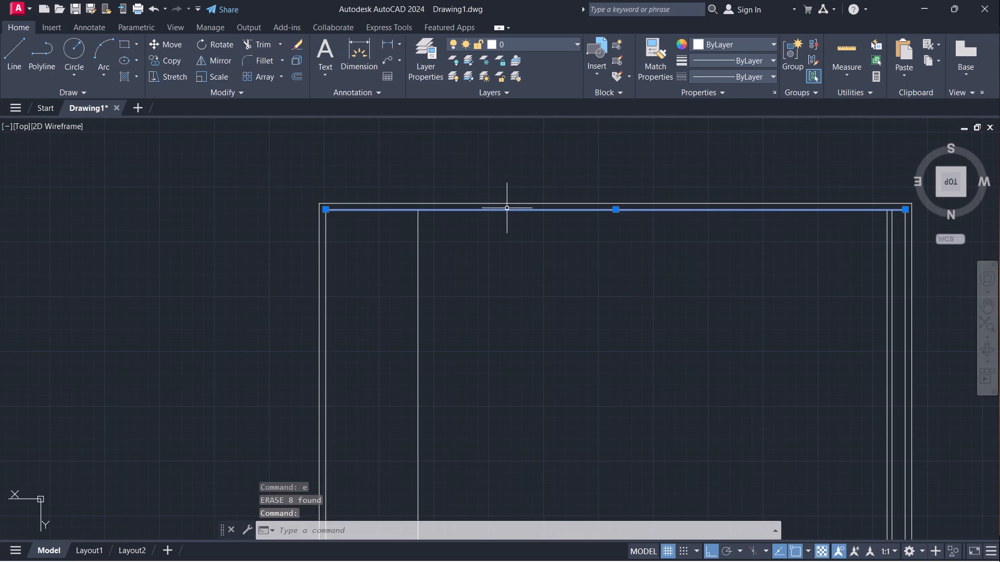
pyautogui.press('o')
pyautogui.press('Return')
pyautogui.click(509, 210)
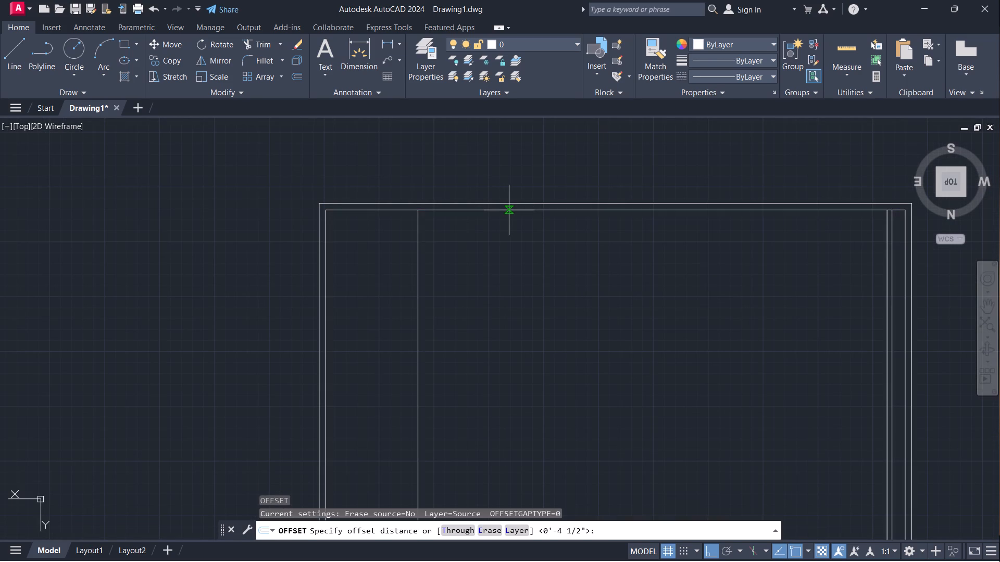
pyautogui.write("1'")
pyautogui.press('Return')
pyautogui.click(508, 245)
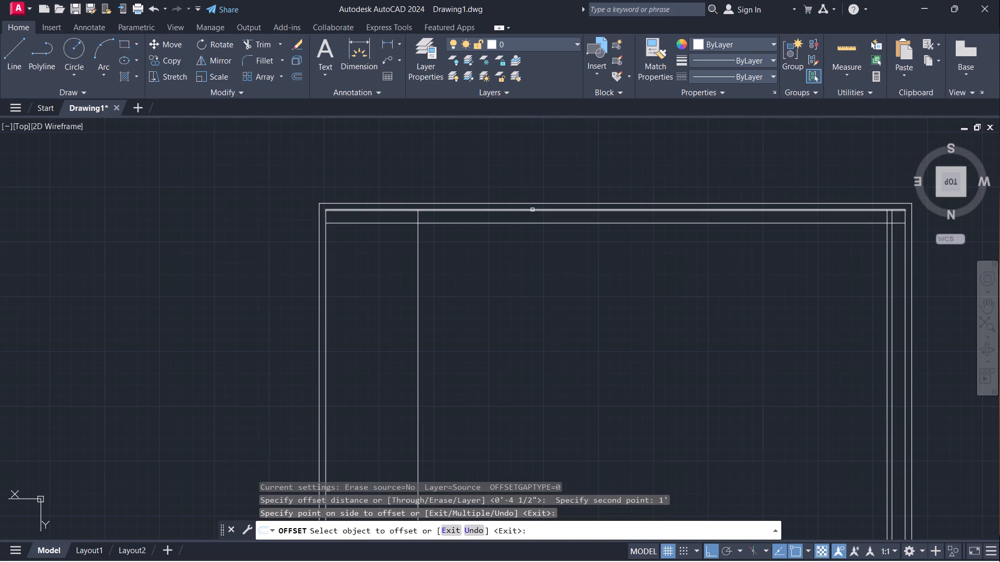
pyautogui.press('Escape')
# Offset the new horizontal line beside the south wall 4.5" northward to give the wall its second face.
pyautogui.press('o')
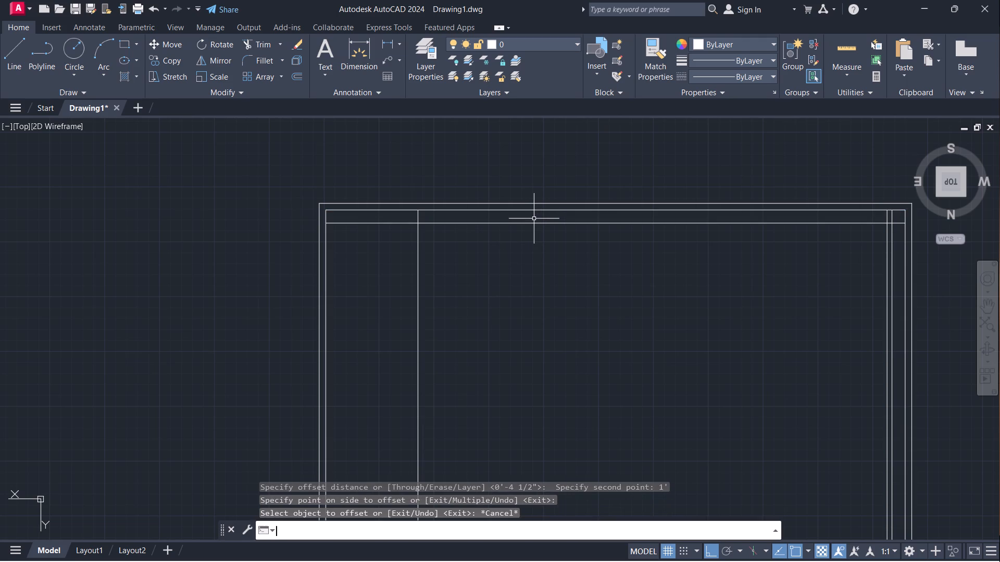
pyautogui.press('Return')
pyautogui.click(559, 223)
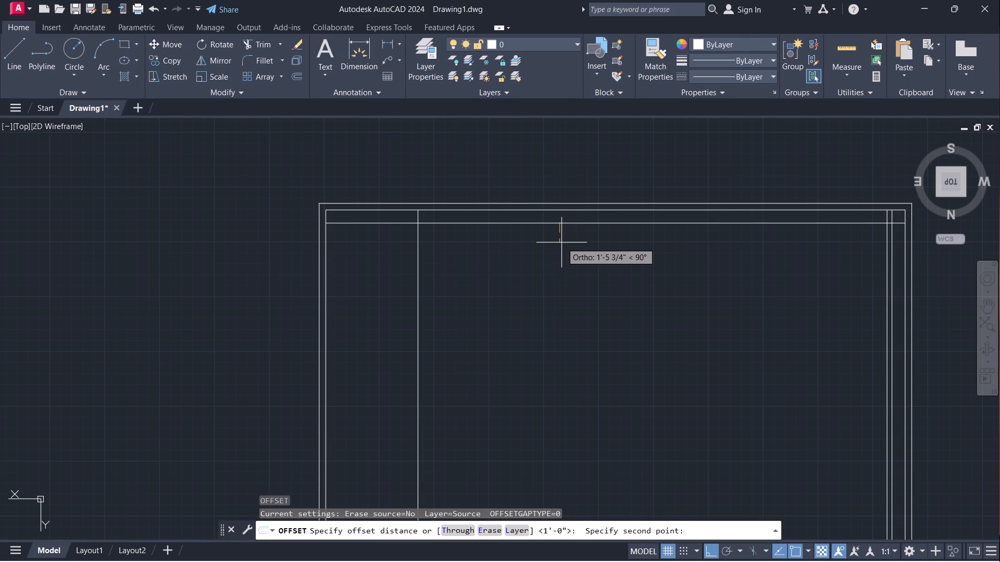
pyautogui.write('4.5')
pyautogui.hotkey('shift', '"')
pyautogui.press('Return')
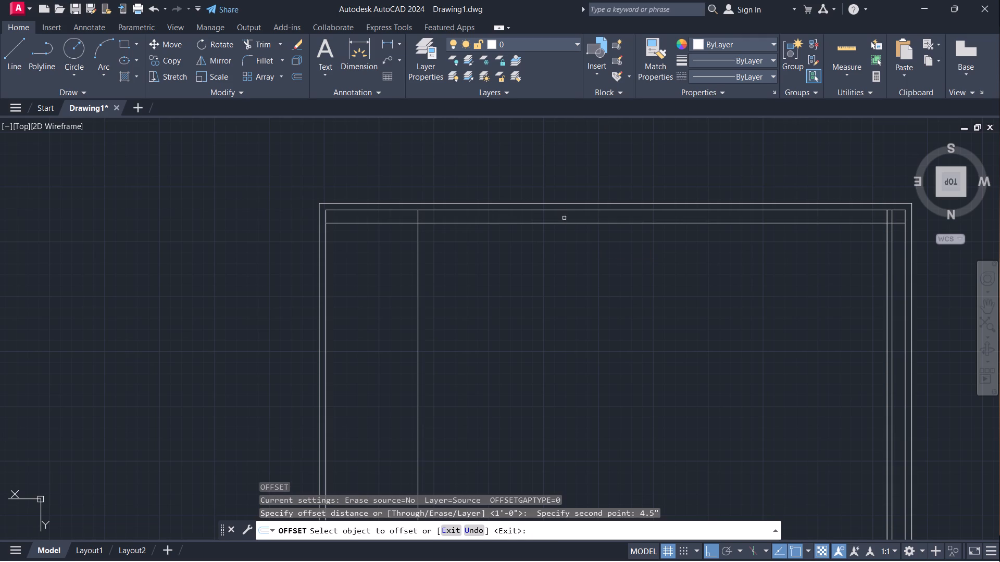
pyautogui.click(565, 223)
pyautogui.click(558, 272)
# Offset the single line beside the north wall 4.5" southward to give that wall its second face.
pyautogui.scroll(-2, 595, 258)
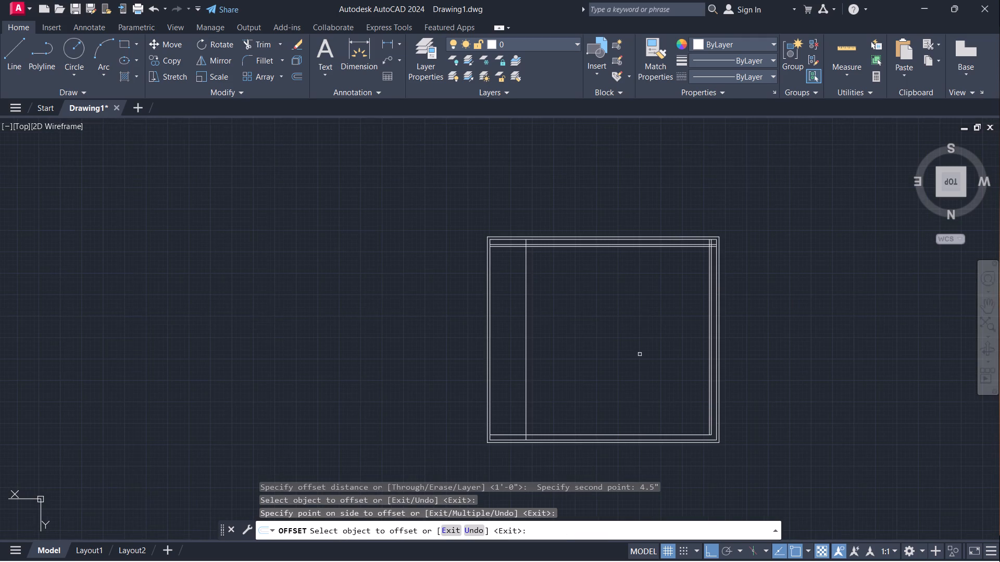
pyautogui.scroll(2, 606, 472)
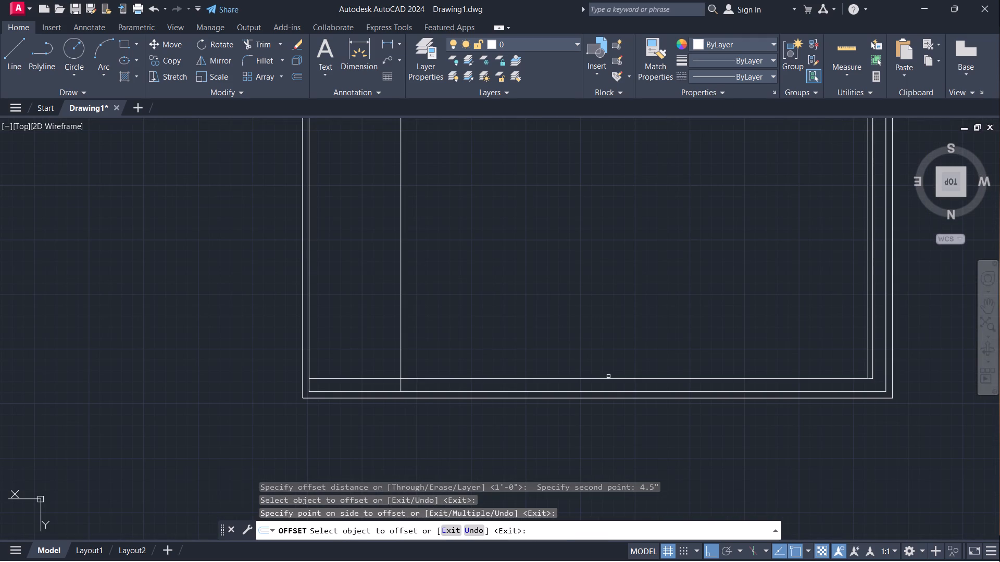
pyautogui.click(608, 377)
pyautogui.moveTo(608, 344); pyautogui.dragTo(609, 338)
pyautogui.scroll(-1, 623, 301)
pyautogui.moveTo(641, 285); pyautogui.dragTo(613, 383, button='middle')
pyautogui.press('Escape')
# Trim the overlapping ends of the inner wall faces at the northwest corner.
pyautogui.scroll(3, 757, 455)
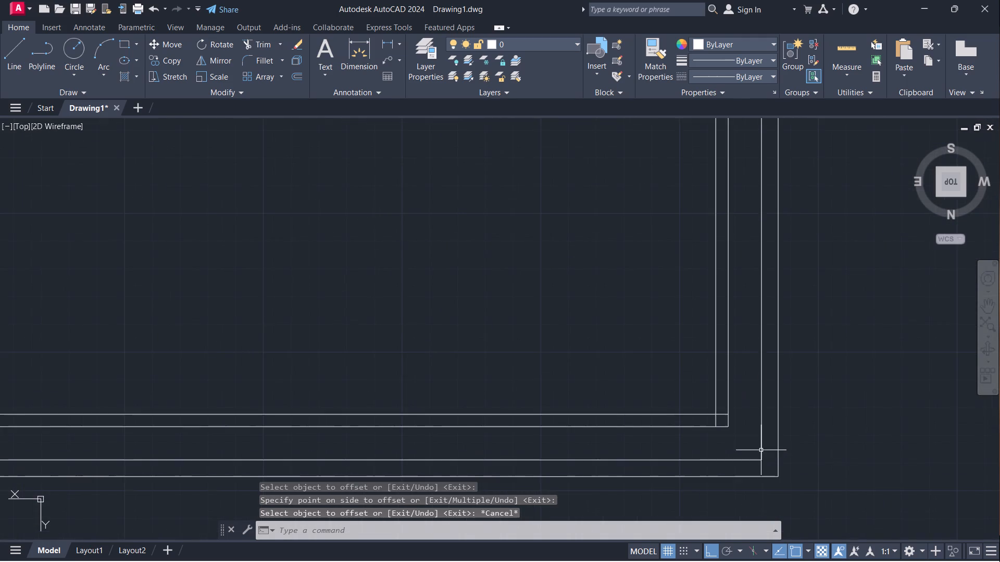
pyautogui.scroll(3, 729, 437)
pyautogui.write('tr')
pyautogui.press('Return')
pyautogui.moveTo(709, 331); pyautogui.dragTo(659, 396)
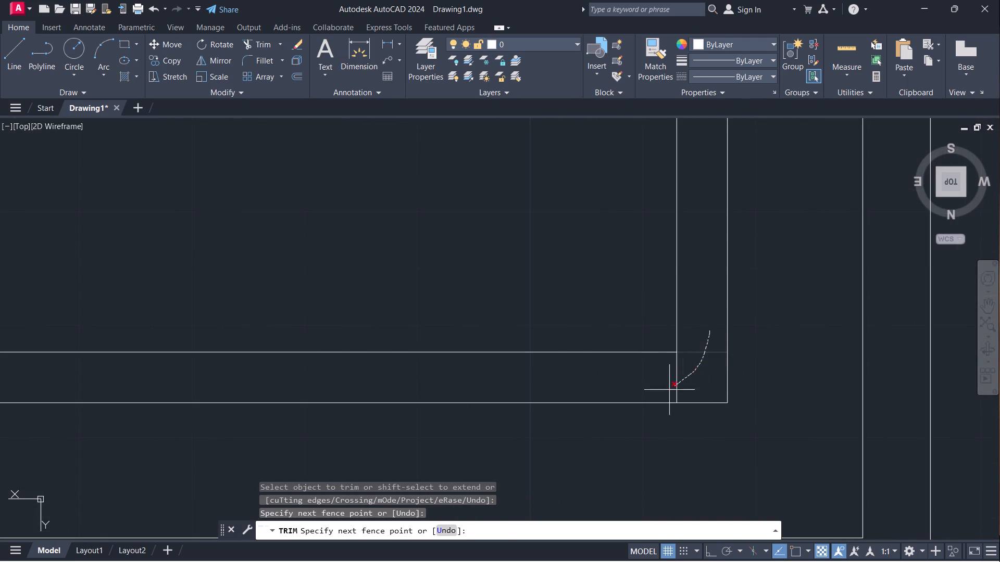
pyautogui.moveTo(659, 396); pyautogui.dragTo(632, 400)
# Trim the crossing line ends at the southwest corner so both inner wall faces meet in clean corners.
pyautogui.scroll(-5, 630, 503)
pyautogui.moveTo(535, 333); pyautogui.dragTo(618, 488, button='middle')
pyautogui.scroll(-1, 535, 333)
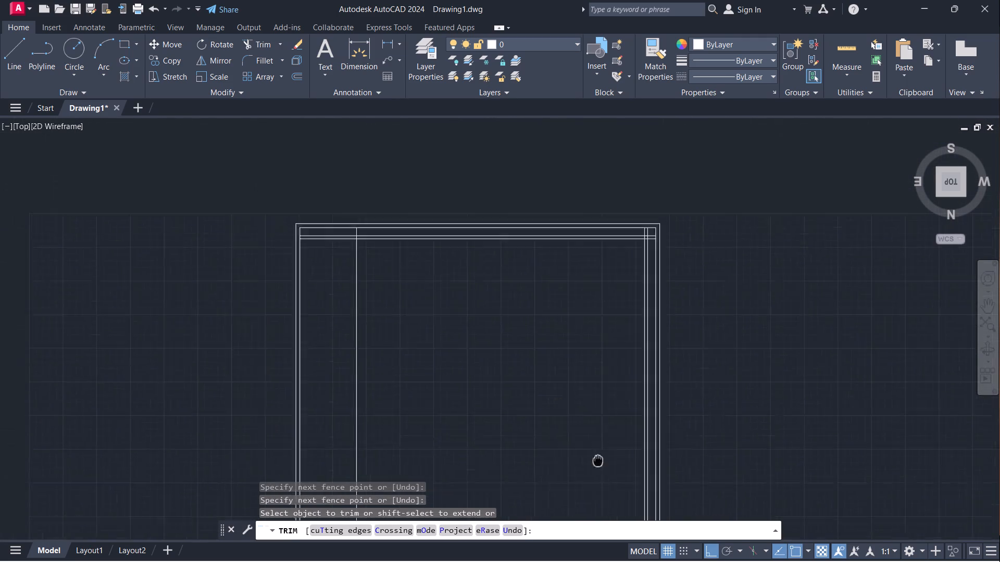
pyautogui.moveTo(618, 488); pyautogui.dragTo(626, 497, button='middle')
pyautogui.scroll(2, 672, 340)
pyautogui.moveTo(669, 254); pyautogui.dragTo(610, 406, button='middle')
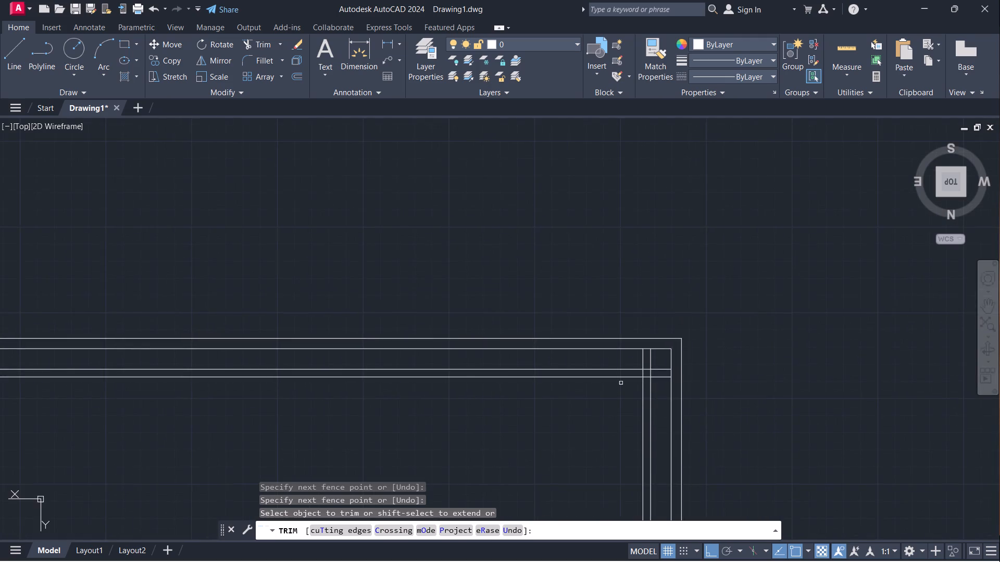
pyautogui.scroll(3, 634, 363)
pyautogui.moveTo(641, 353); pyautogui.dragTo(728, 445)
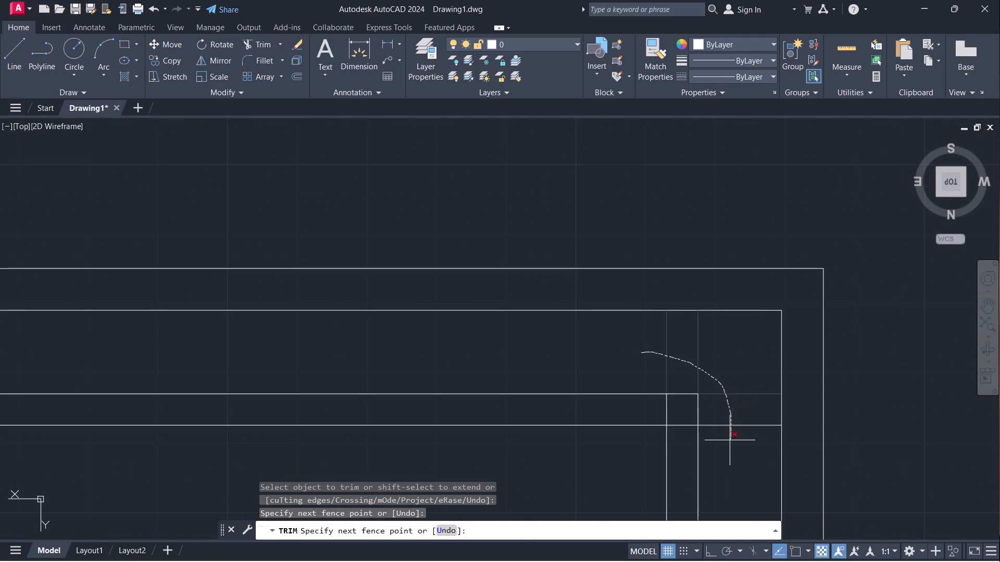
pyautogui.moveTo(728, 445); pyautogui.dragTo(727, 450)
pyautogui.moveTo(648, 404); pyautogui.dragTo(679, 439)
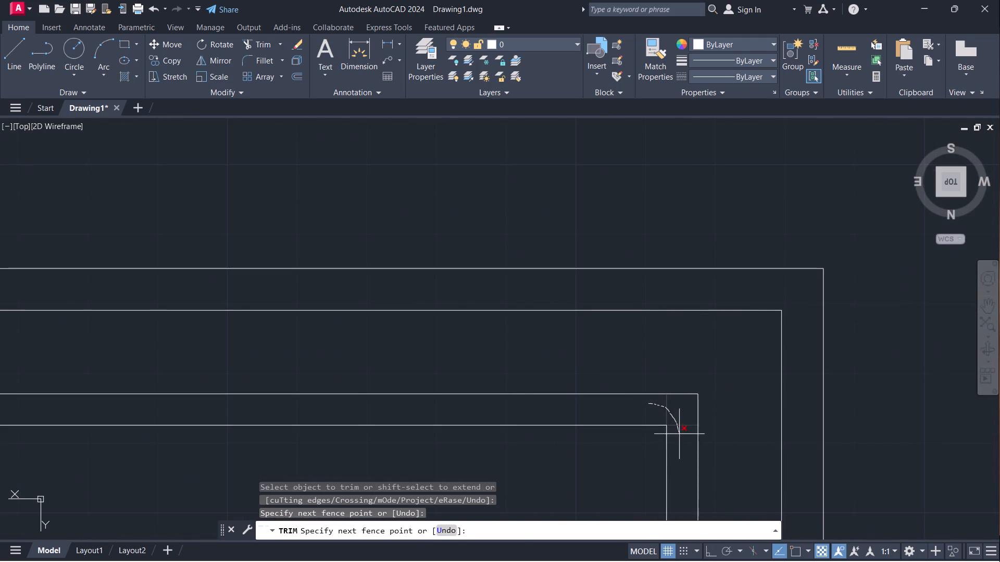
pyautogui.moveTo(679, 439); pyautogui.dragTo(679, 443)
# Trim the inner south and north wall lines where they extend east past the long vertical line.
pyautogui.scroll(-4, 723, 360)
pyautogui.moveTo(463, 440); pyautogui.dragTo(649, 388, button='middle')
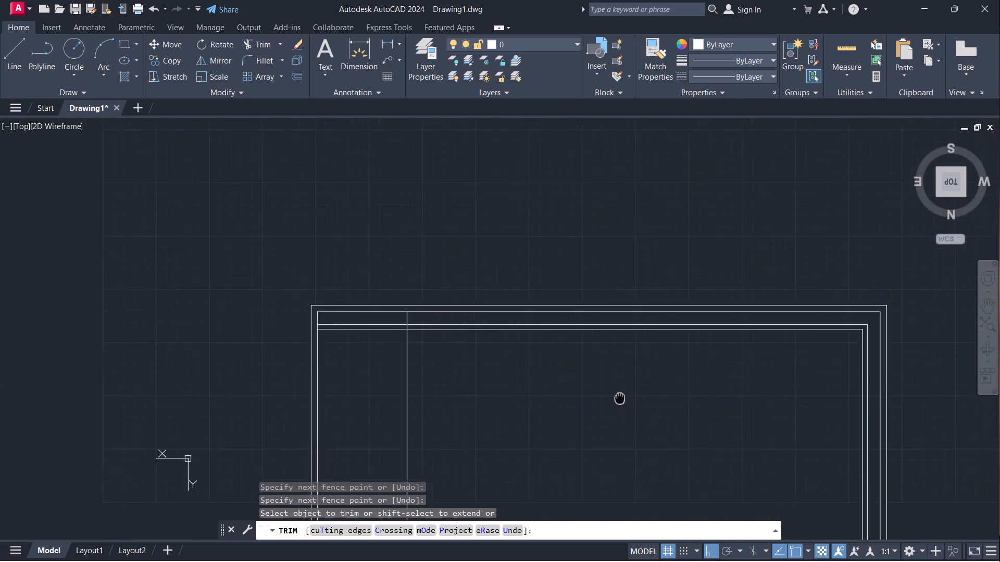
pyautogui.moveTo(649, 388); pyautogui.dragTo(678, 381, button='middle')
pyautogui.moveTo(442, 299); pyautogui.dragTo(445, 321)
pyautogui.scroll(-3, 664, 359)
pyautogui.scroll(4, 595, 508)
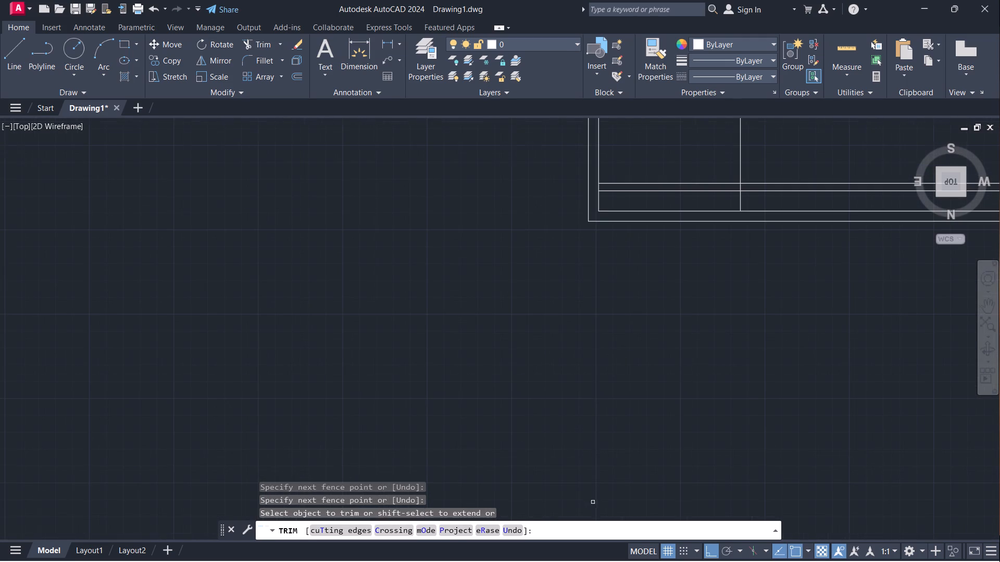
pyautogui.moveTo(667, 360); pyautogui.dragTo(519, 509, button='middle')
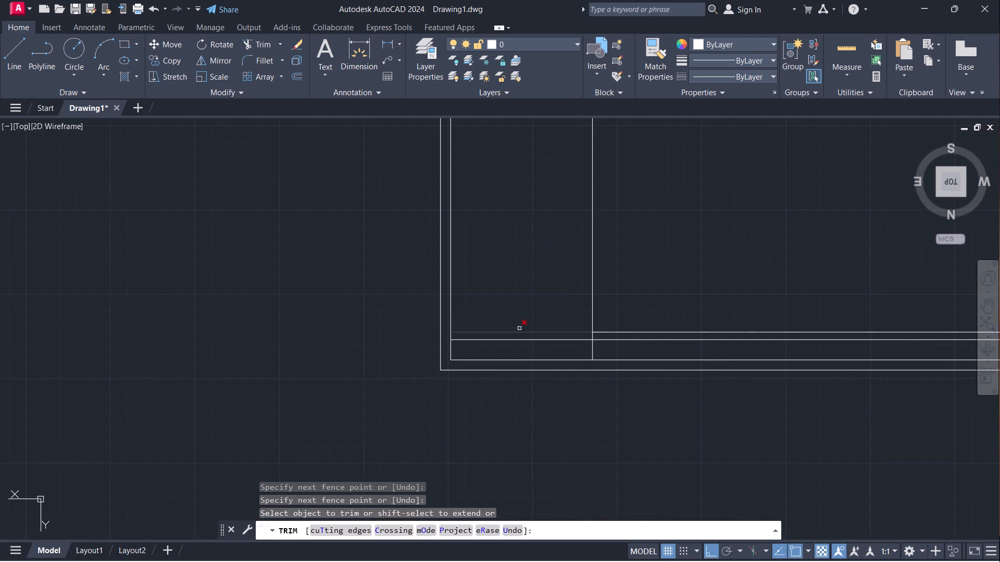
pyautogui.moveTo(524, 322); pyautogui.dragTo(526, 348)
pyautogui.press('Escape')
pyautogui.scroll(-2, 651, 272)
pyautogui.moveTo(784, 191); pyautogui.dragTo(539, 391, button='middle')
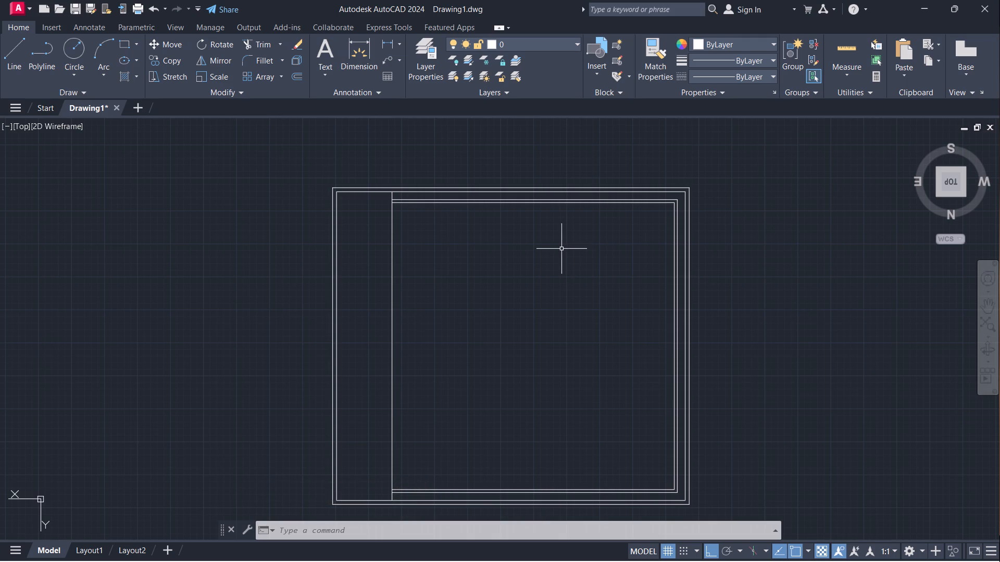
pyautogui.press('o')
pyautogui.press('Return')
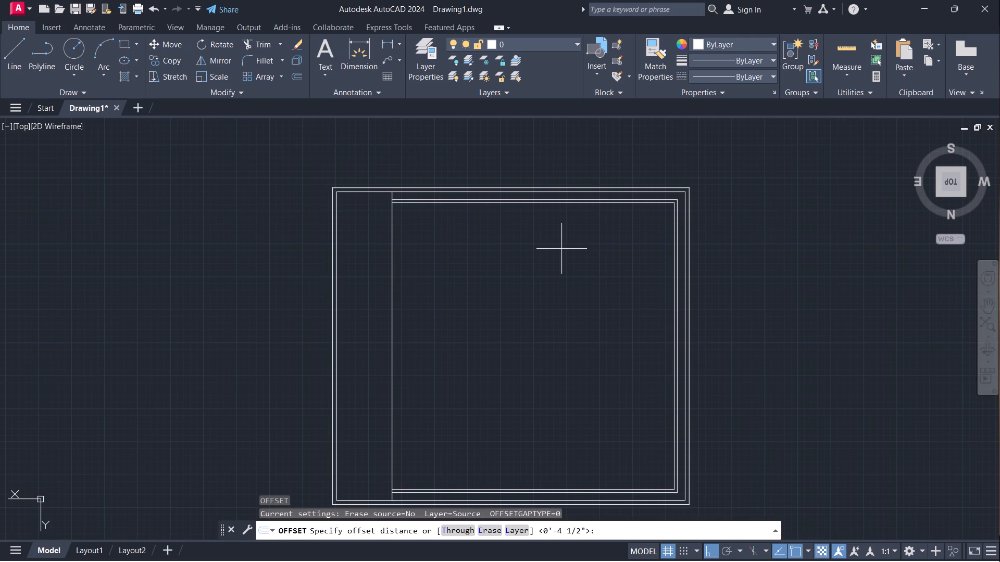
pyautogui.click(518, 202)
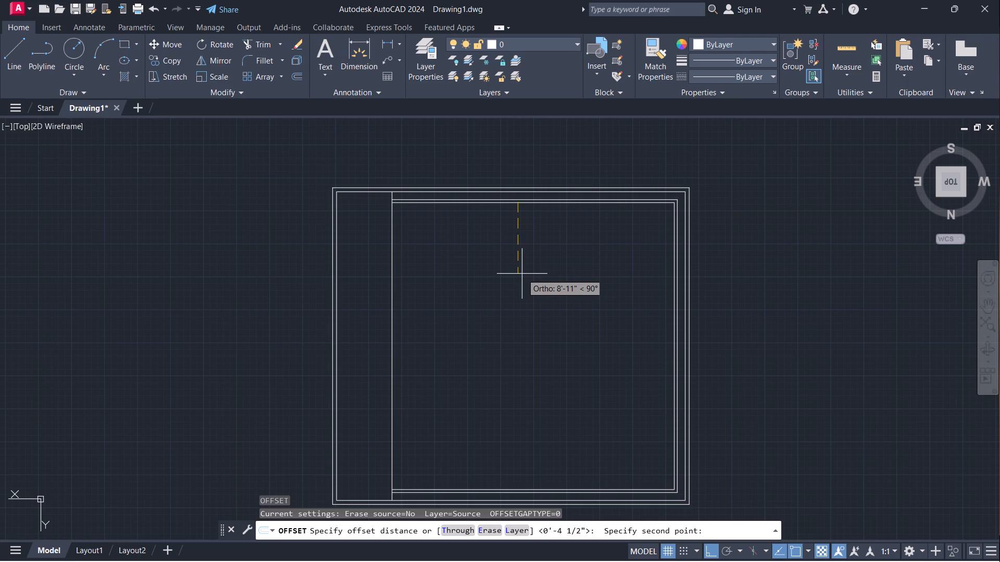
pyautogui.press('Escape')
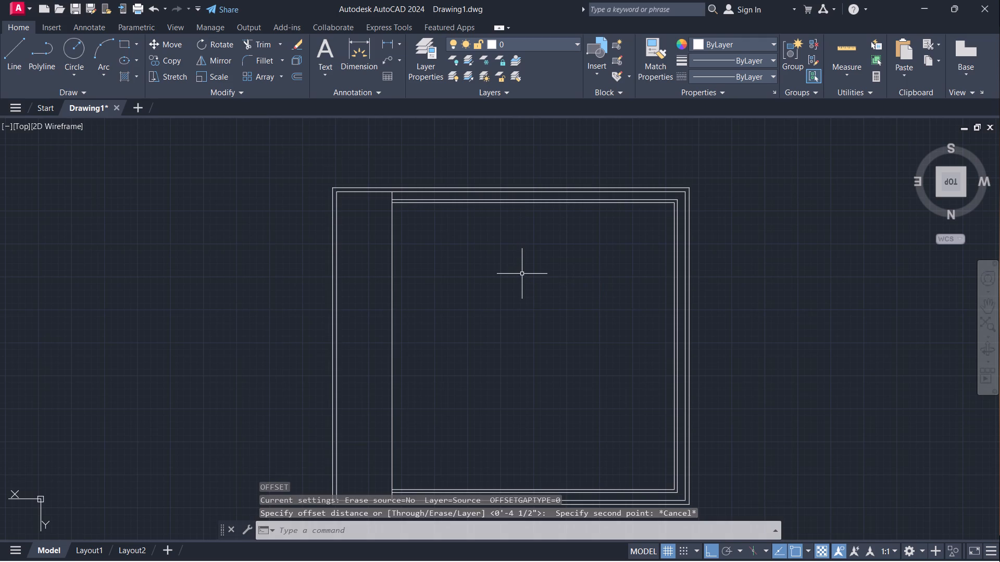
# Measure the clear north-south length along the inner west wall face with a temporary linear dimension.
pyautogui.click(385, 39)
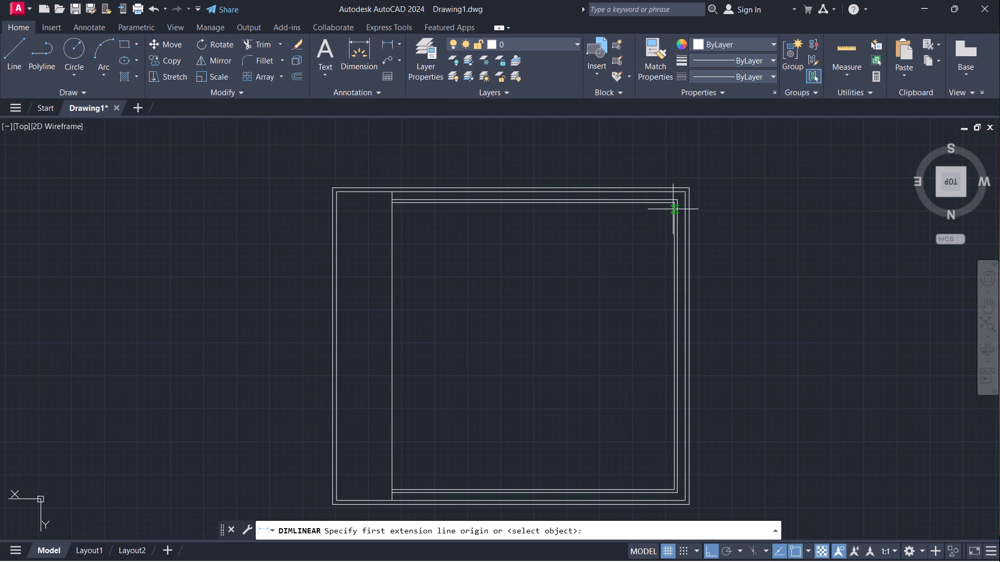
pyautogui.click(674, 208)
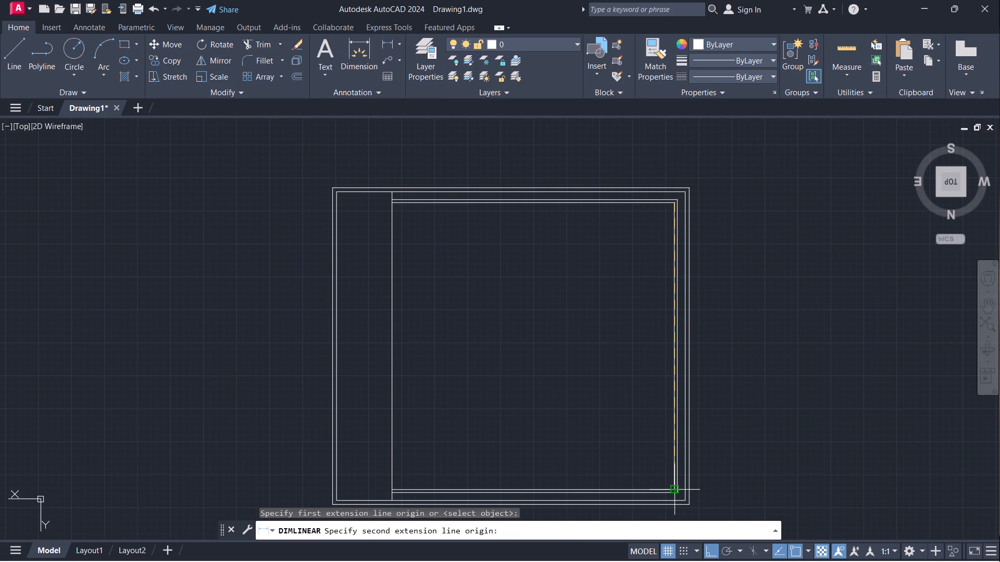
pyautogui.click(674, 487)
pyautogui.scroll(3, 637, 373)
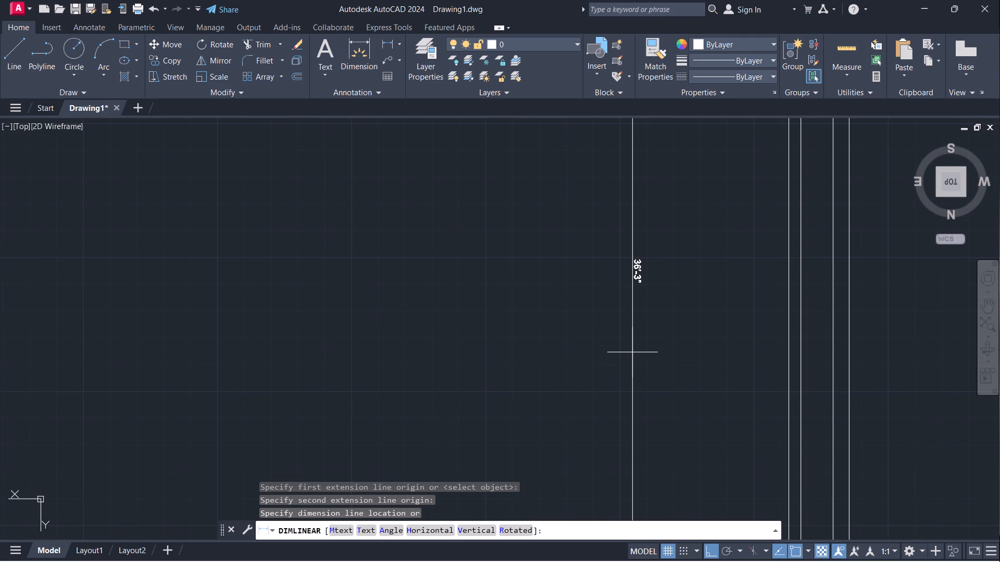
pyautogui.press('Escape')
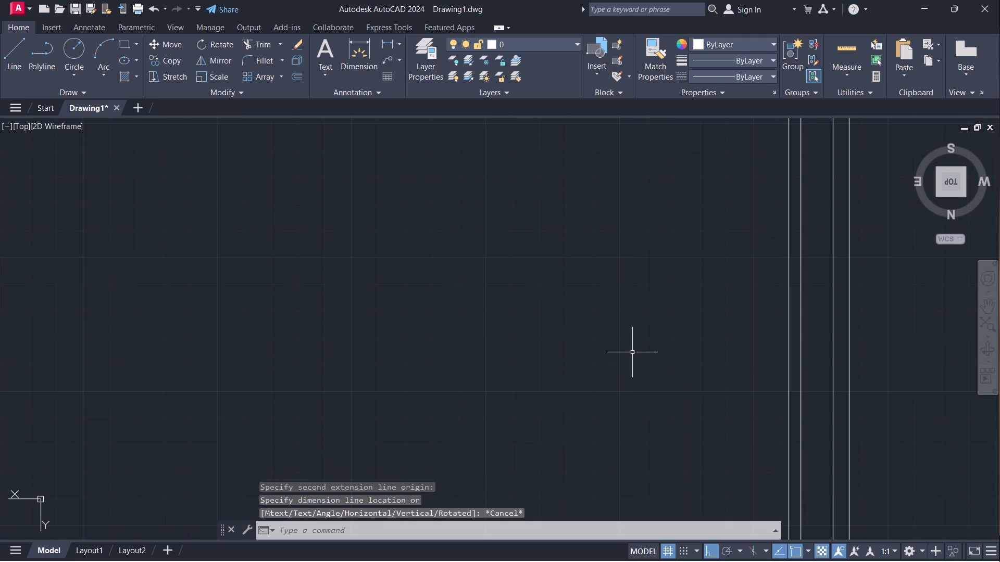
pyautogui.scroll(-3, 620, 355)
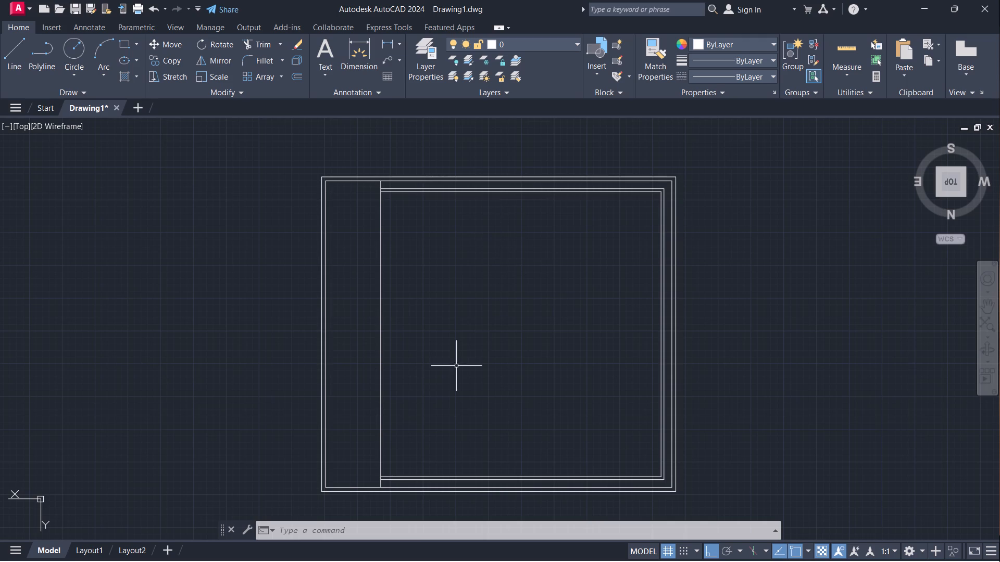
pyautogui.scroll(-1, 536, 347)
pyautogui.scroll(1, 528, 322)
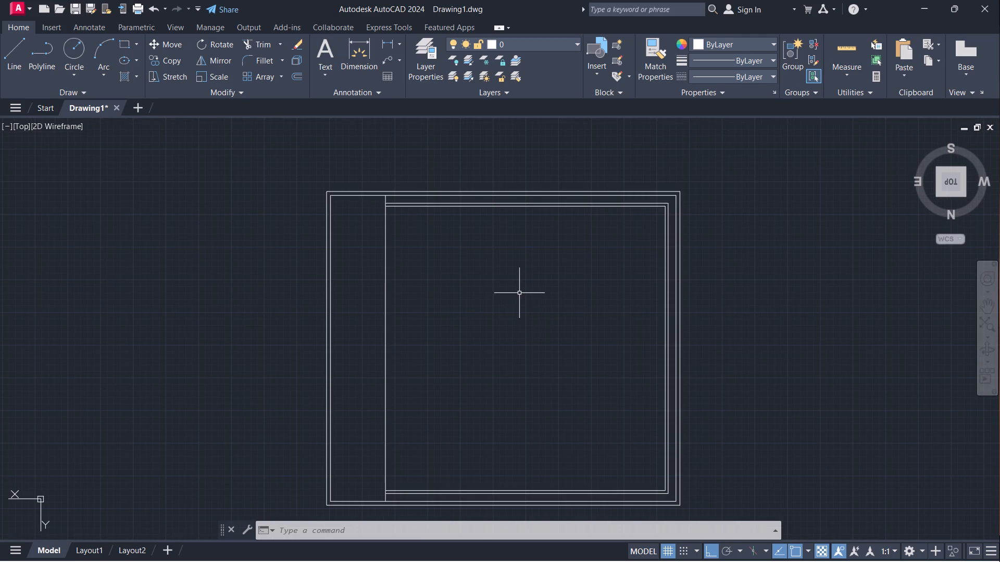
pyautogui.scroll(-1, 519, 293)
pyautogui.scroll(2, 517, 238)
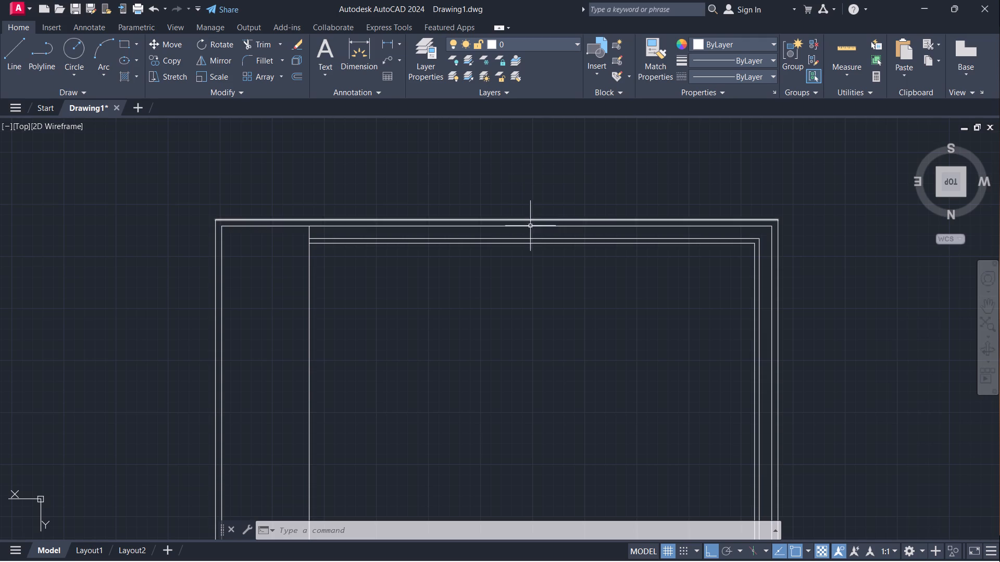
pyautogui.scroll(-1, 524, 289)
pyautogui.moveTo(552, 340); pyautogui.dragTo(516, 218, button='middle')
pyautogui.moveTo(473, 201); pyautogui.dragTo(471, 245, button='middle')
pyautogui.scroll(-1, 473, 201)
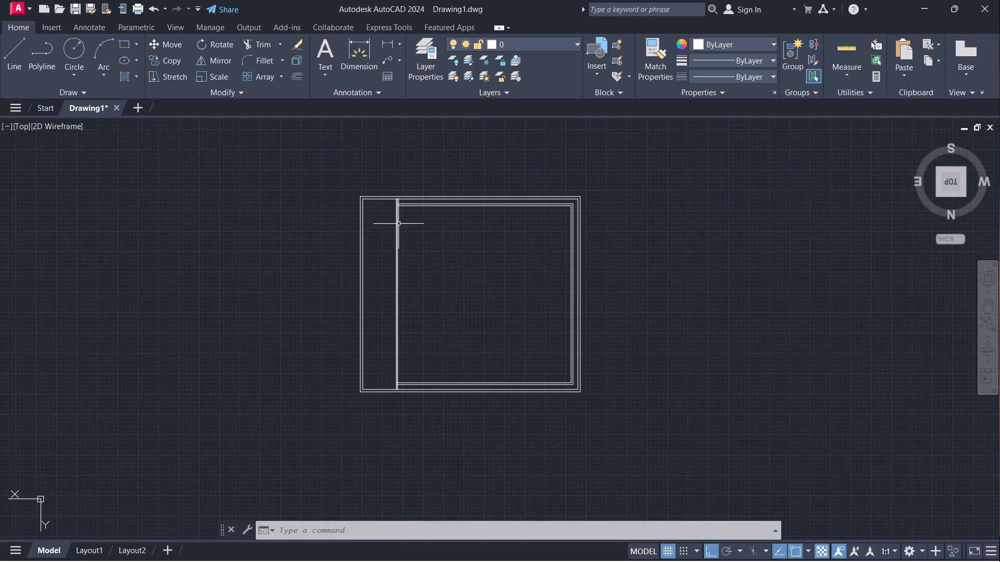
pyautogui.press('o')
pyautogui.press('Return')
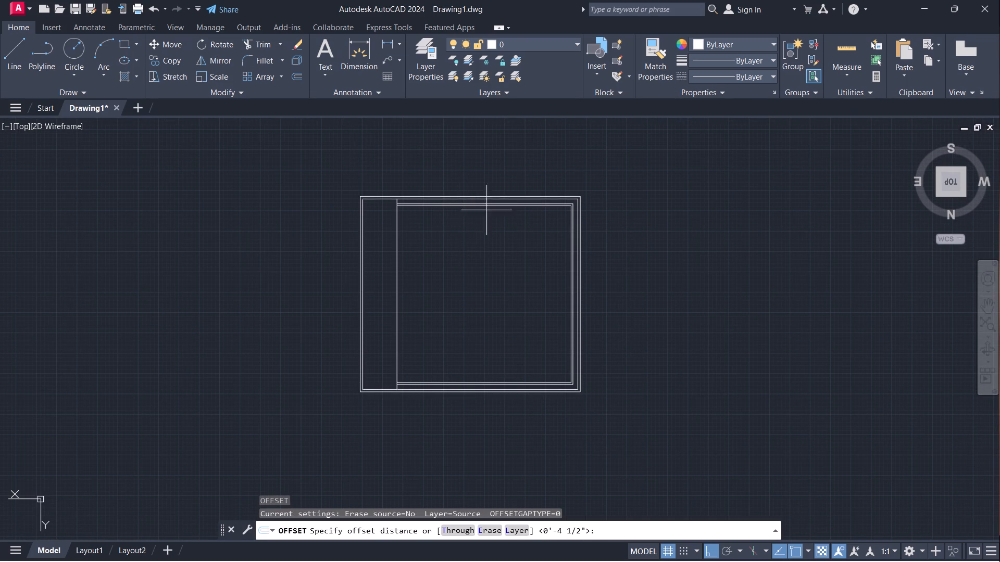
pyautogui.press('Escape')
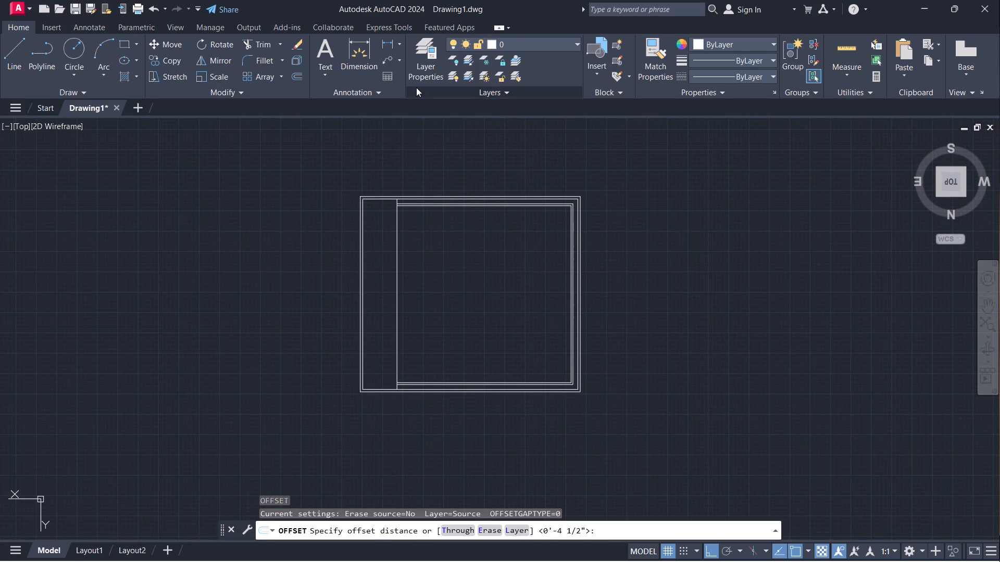
# Measure the clear east-west distance between the long vertical line and the inner west wall face with a temporary linear dimension.
pyautogui.click(392, 39)
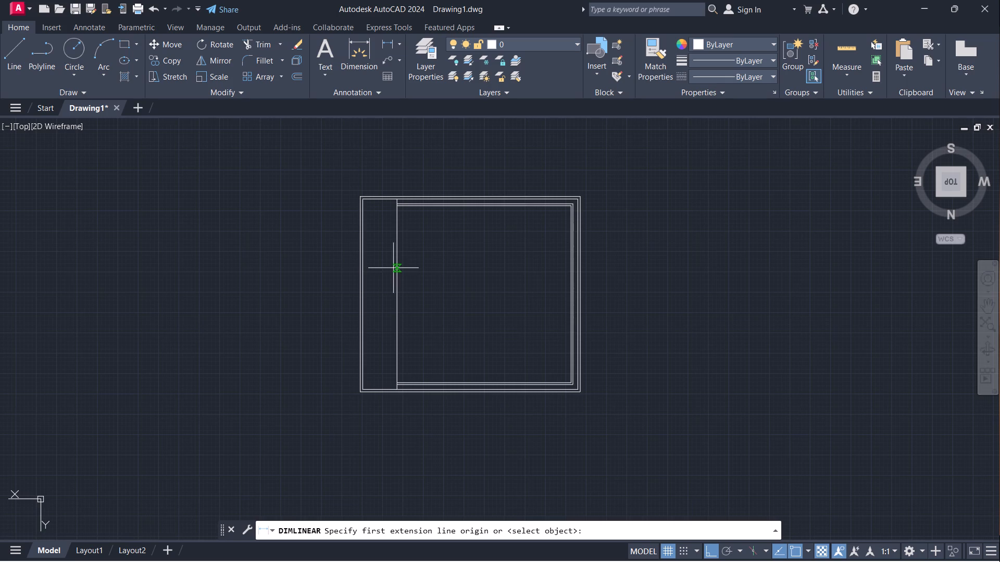
pyautogui.click(393, 268)
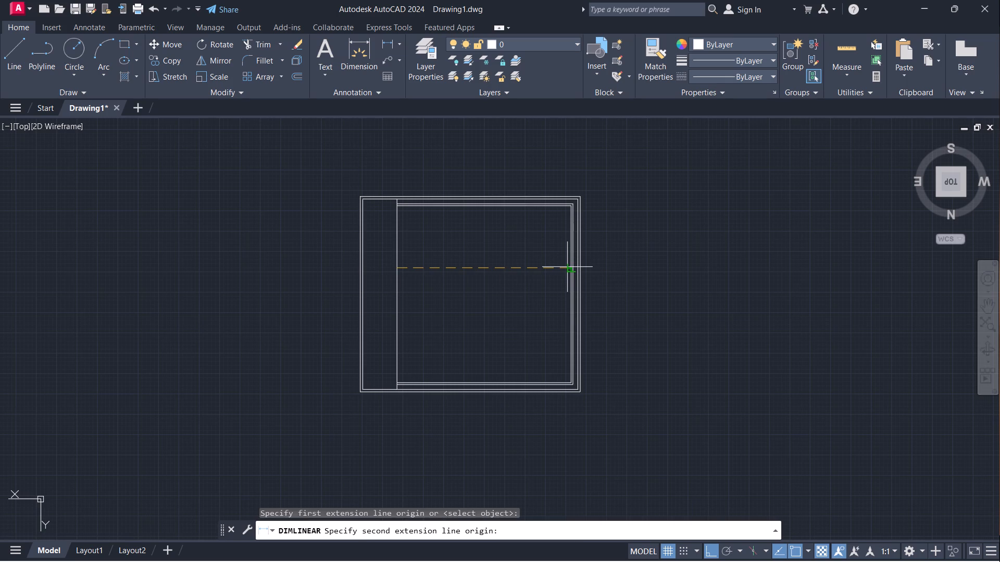
pyautogui.click(567, 267)
pyautogui.scroll(4, 458, 267)
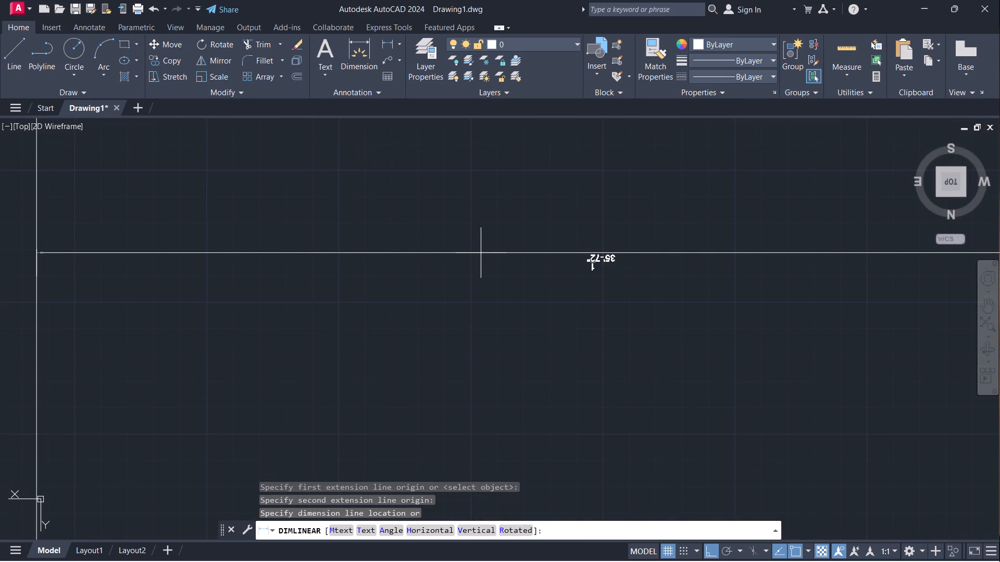
pyautogui.press('Escape')
pyautogui.scroll(-1, 489, 237)
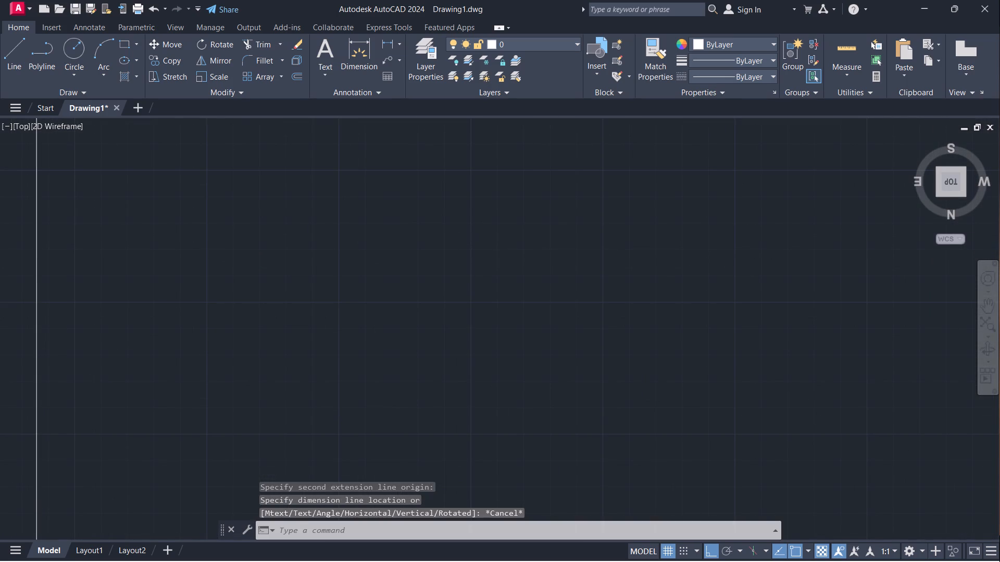
pyautogui.scroll(-2, 490, 237)
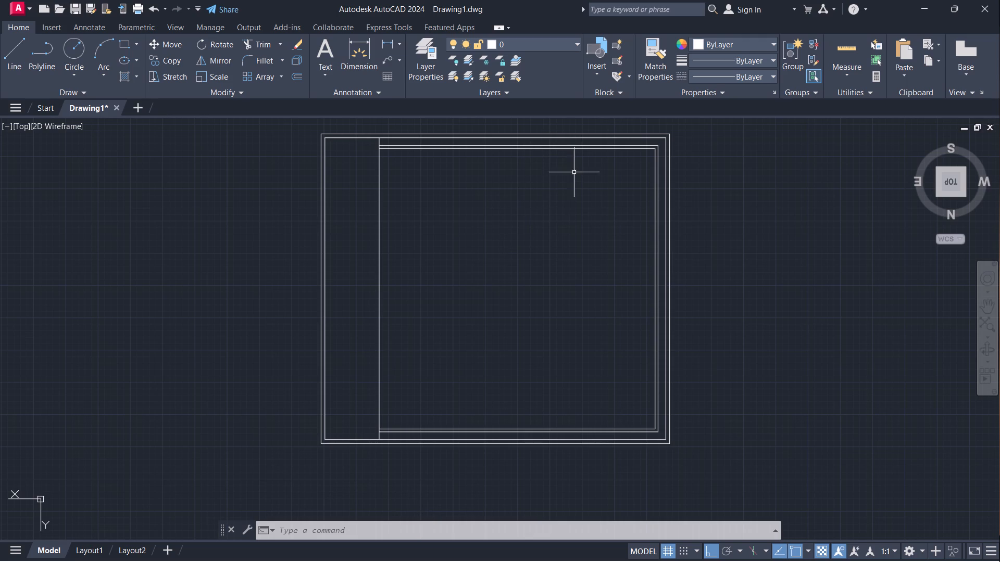
# Create a new layer named walls and make it the current layer.
pyautogui.click(428, 54)
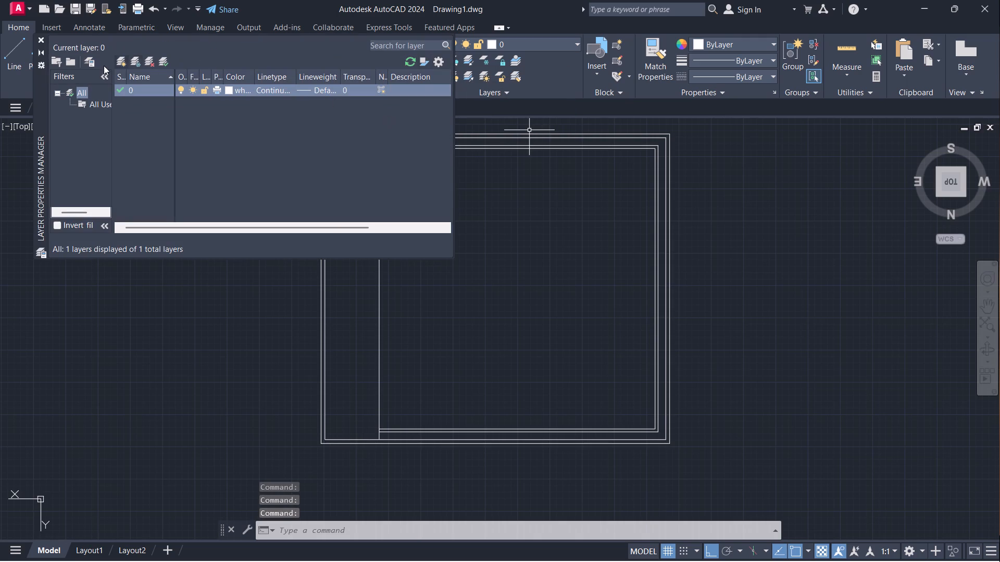
pyautogui.click(124, 63)
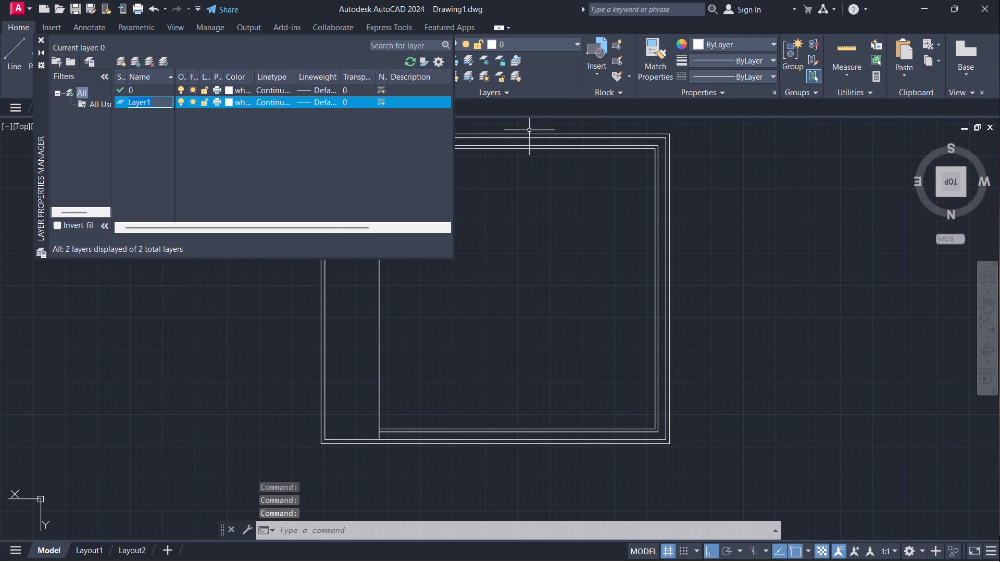
pyautogui.press('BackSpace')
pyautogui.write('walls')
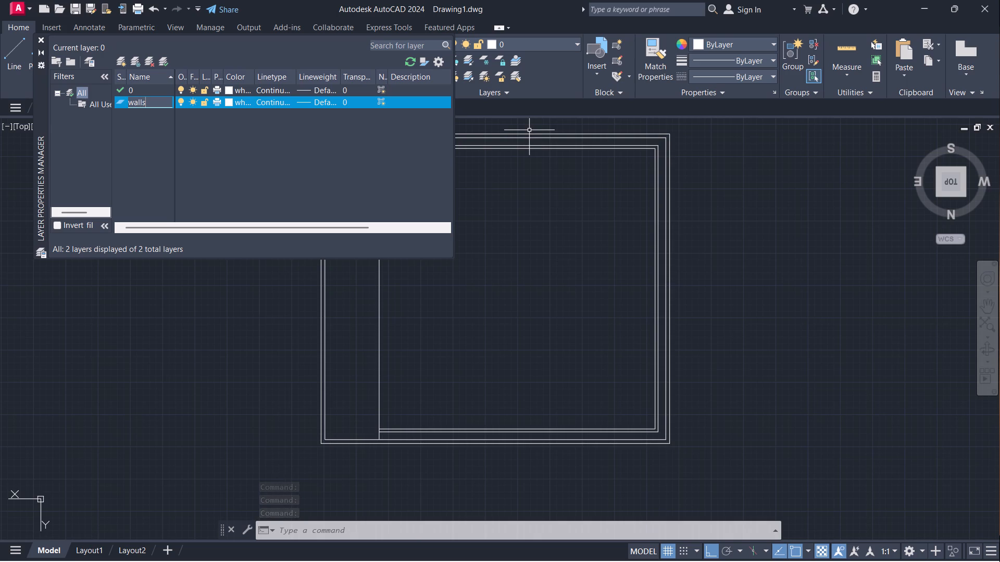
pyautogui.click(165, 63)
pyautogui.click(36, 40)
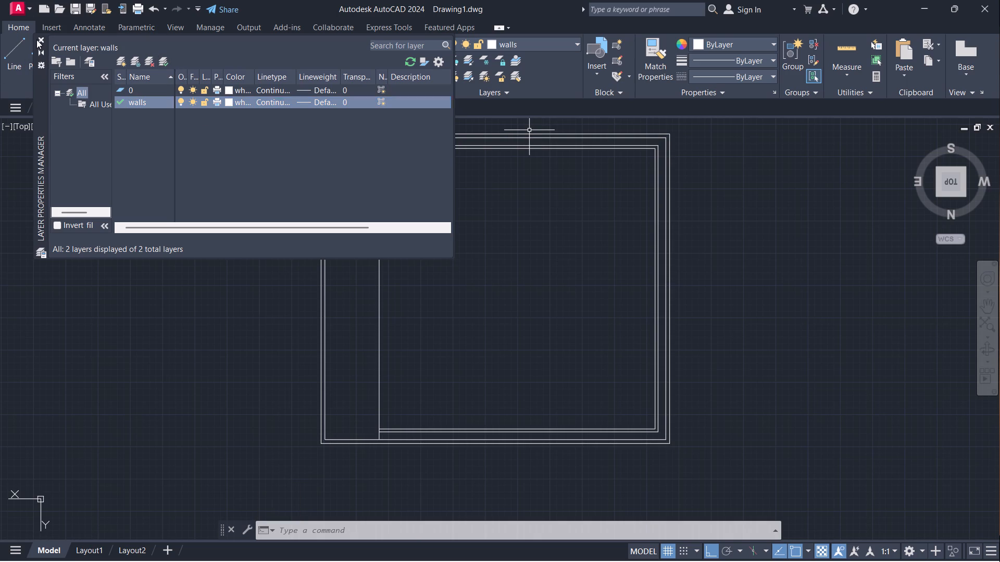
# Move all the lines of the floor plan from layer 0 to the walls layer.
pyautogui.click(294, 120)
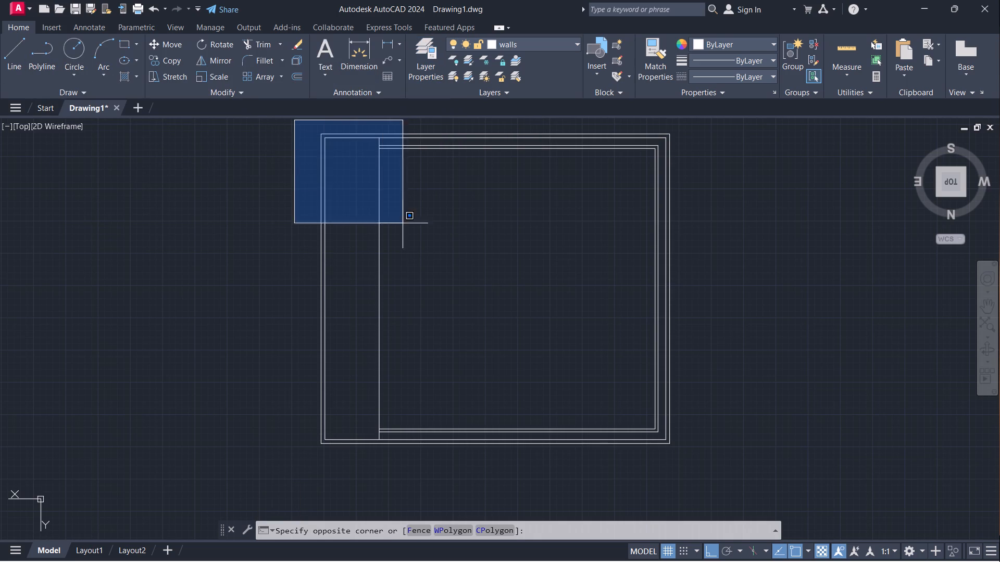
pyautogui.click(698, 470)
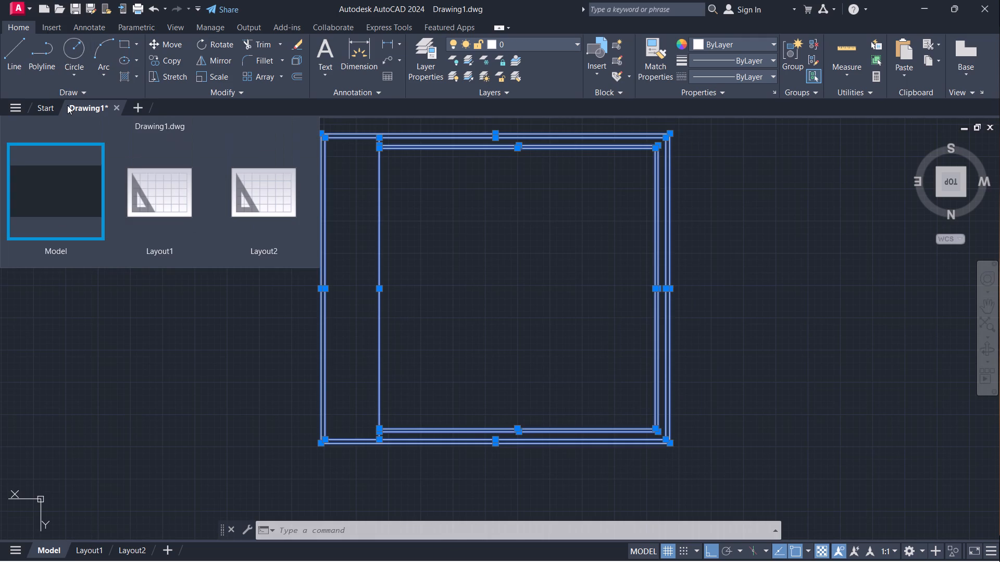
pyautogui.hotkey('ctrl', '1')
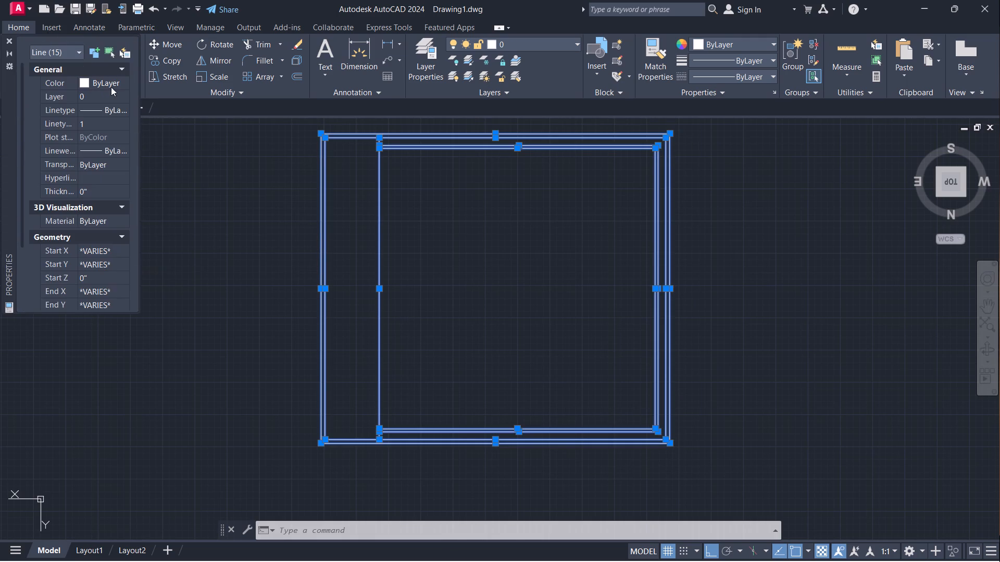
pyautogui.click(115, 94)
pyautogui.click(117, 94)
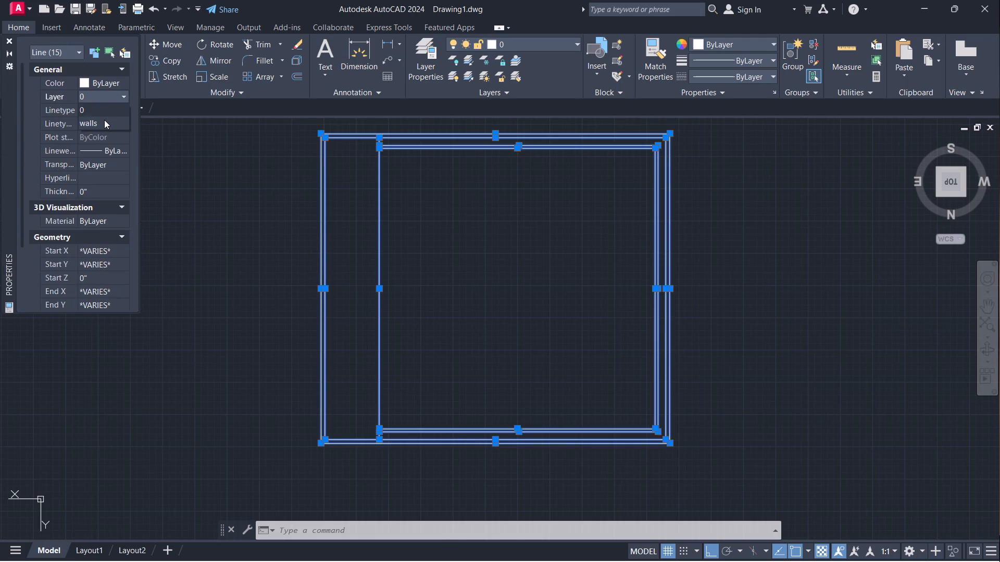
pyautogui.click(104, 120)
pyautogui.press('Escape')
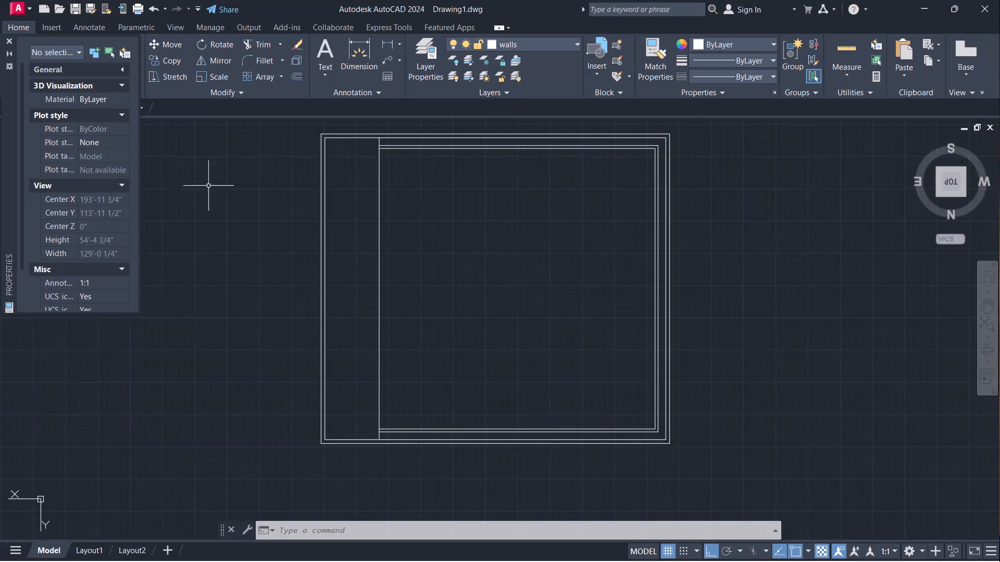
pyautogui.click(6, 42)
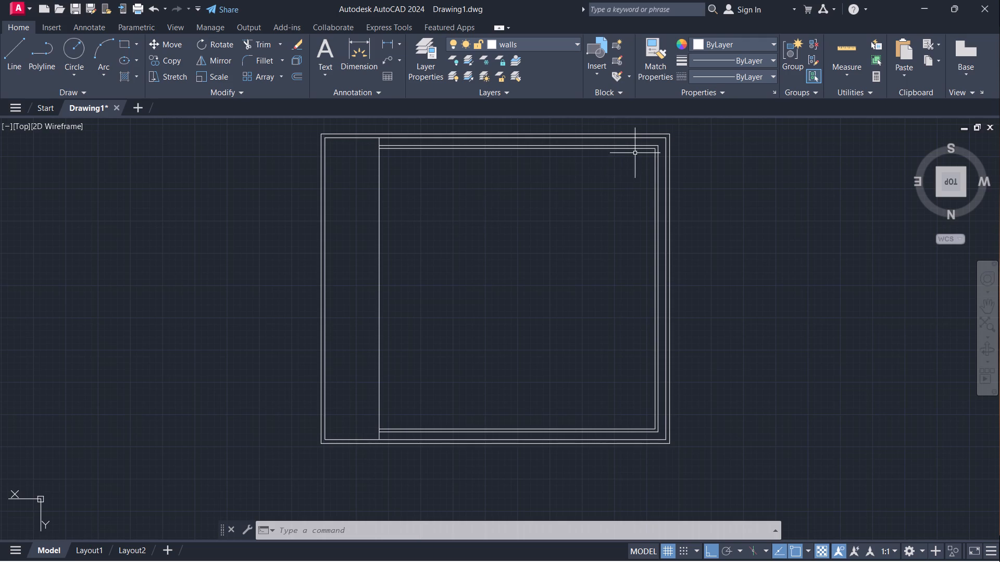
# Offset the inner face line of the south inner wall 14' north to start the first east-west partition.
pyautogui.press('o')
pyautogui.press('Return')
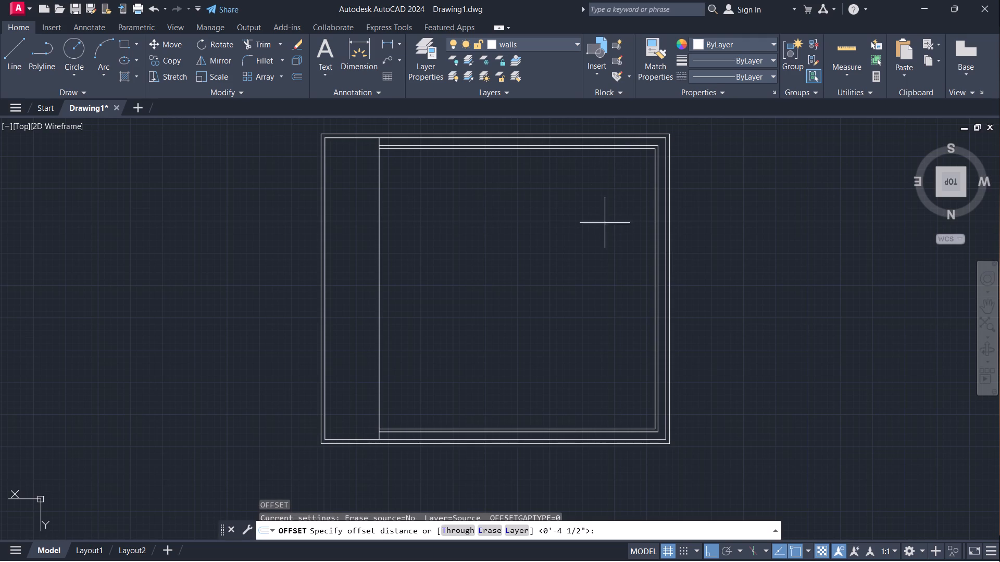
pyautogui.click(575, 148)
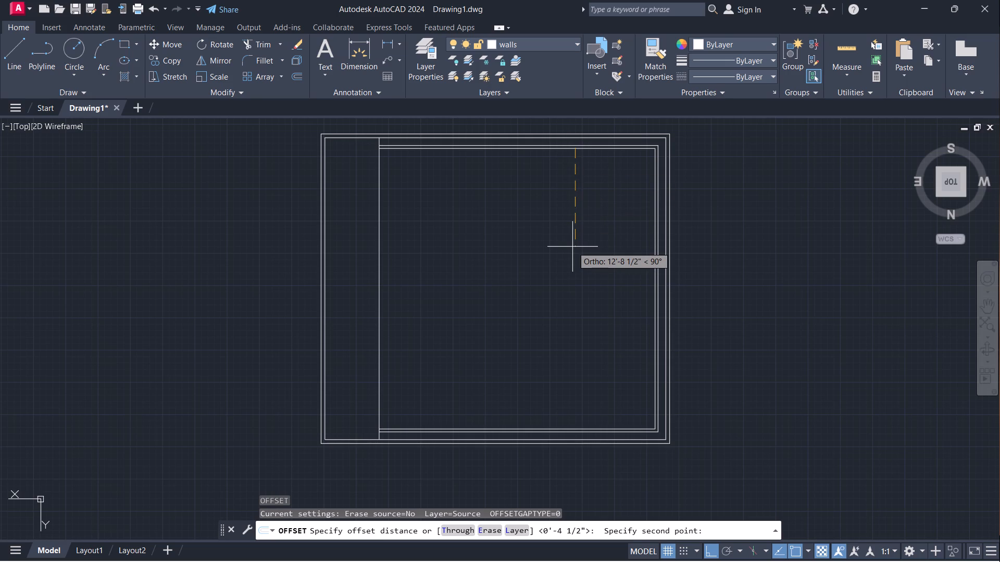
pyautogui.write("14'")
pyautogui.press('Return')
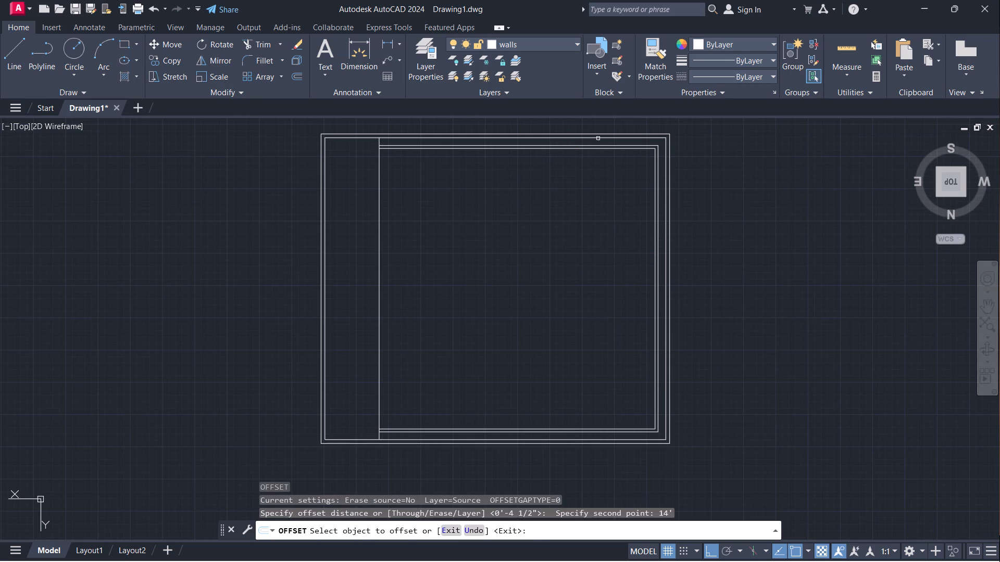
pyautogui.click(596, 148)
pyautogui.click(594, 238)
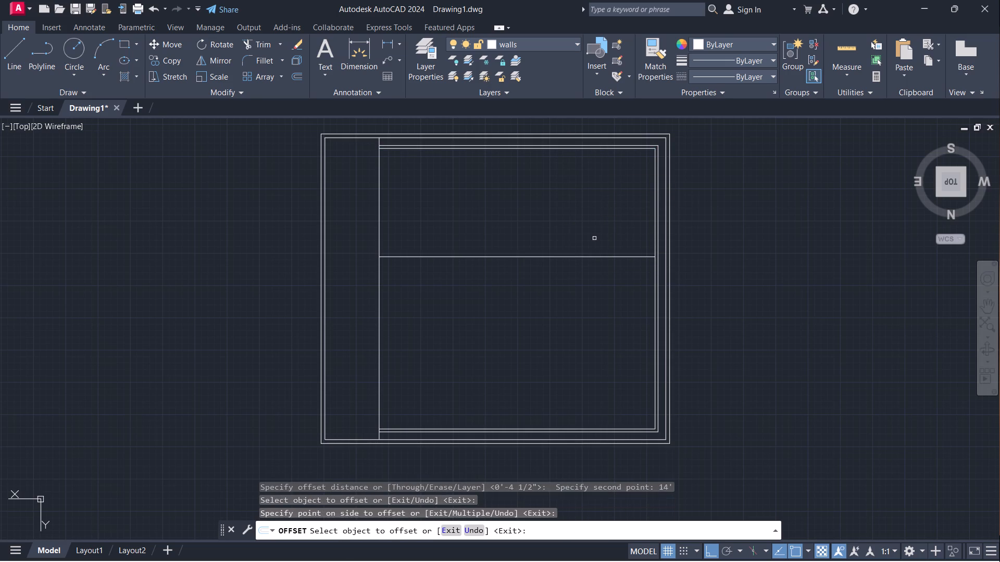
pyautogui.press('Escape')
# Offset the new partition line 4.5" north to give the first east-west partition its thickness.
pyautogui.click(590, 256)
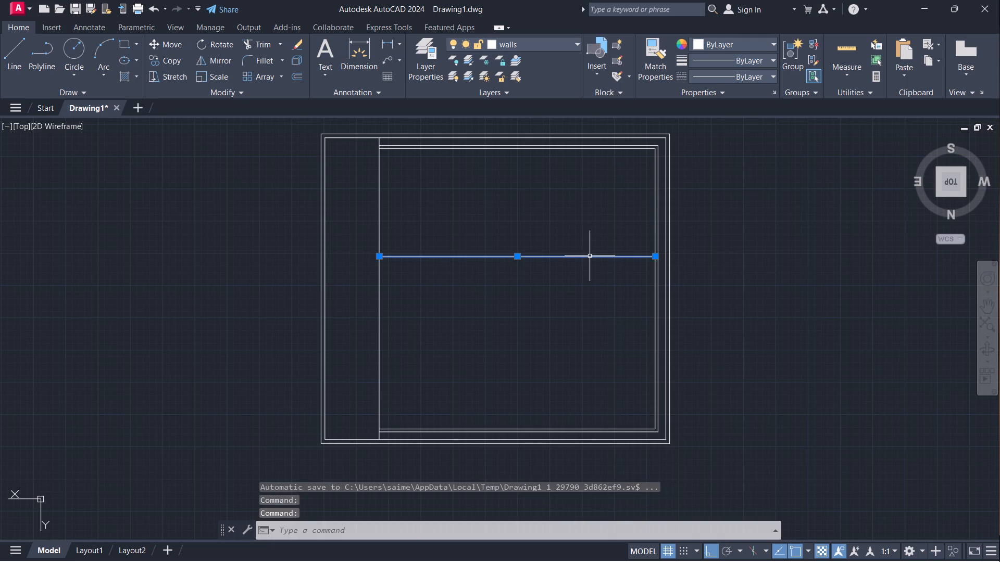
pyautogui.press('o')
pyautogui.press('Return')
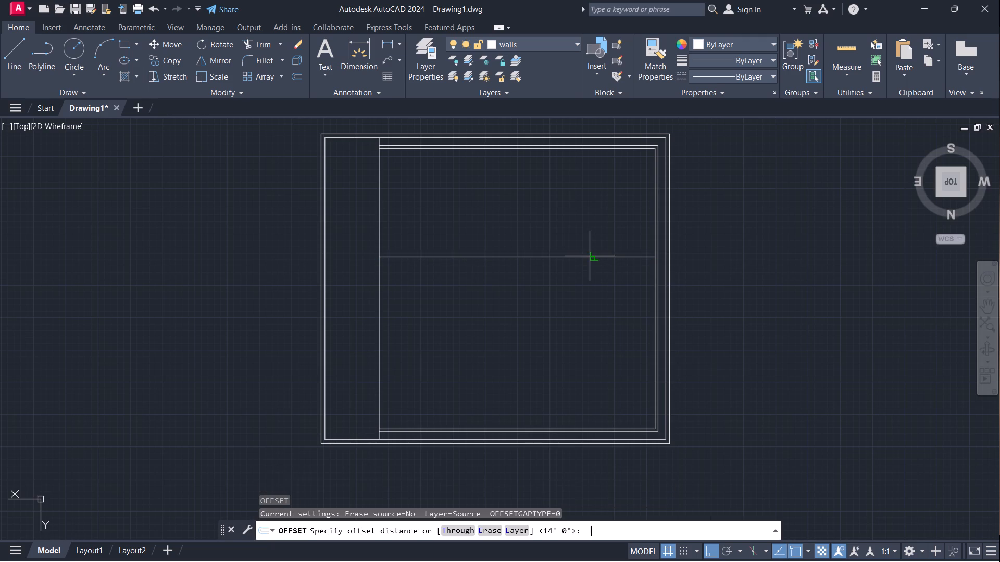
pyautogui.click(590, 256)
pyautogui.write('4.5')
pyautogui.hotkey('shift', '"')
pyautogui.press('Return')
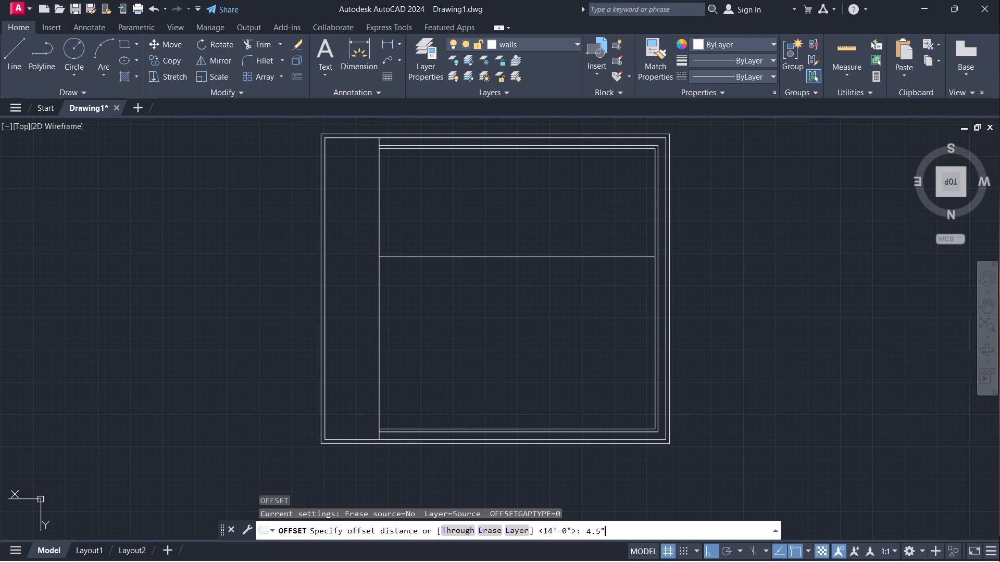
pyautogui.click(593, 266)
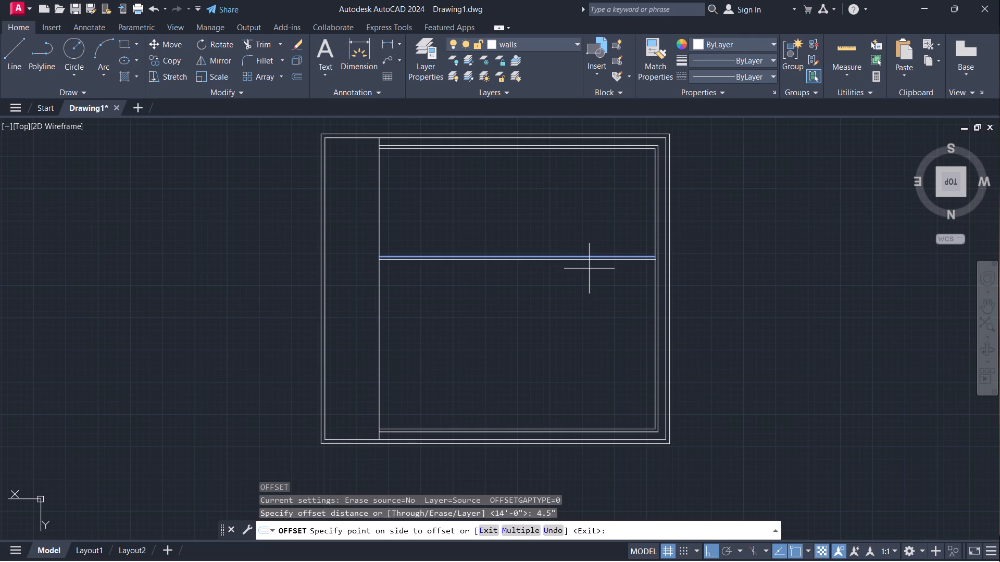
pyautogui.click(589, 269)
pyautogui.press('space')
# Offset the north face of the first partition 6' north to start a second east-west partition.
pyautogui.click(582, 260)
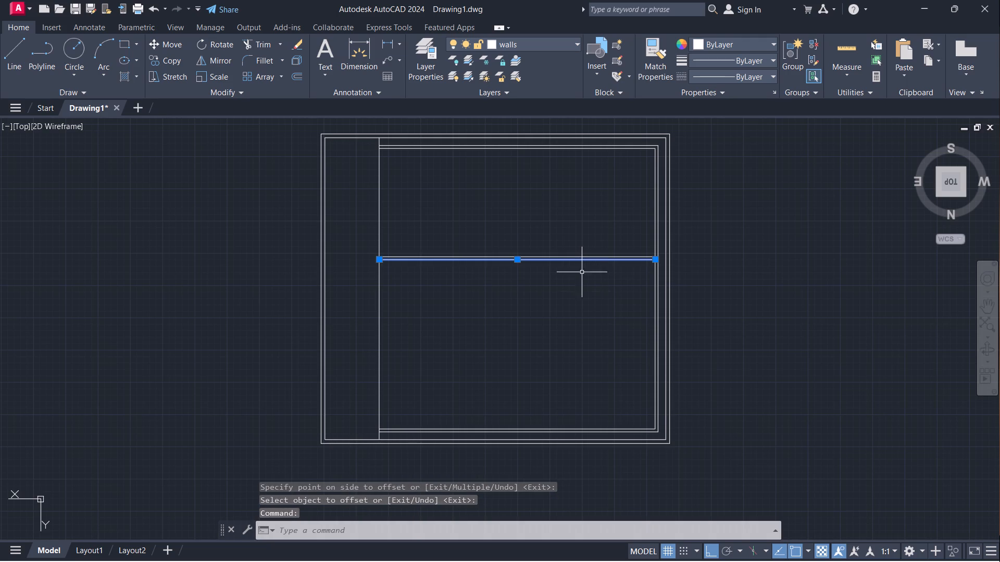
pyautogui.press('o')
pyautogui.press('Return')
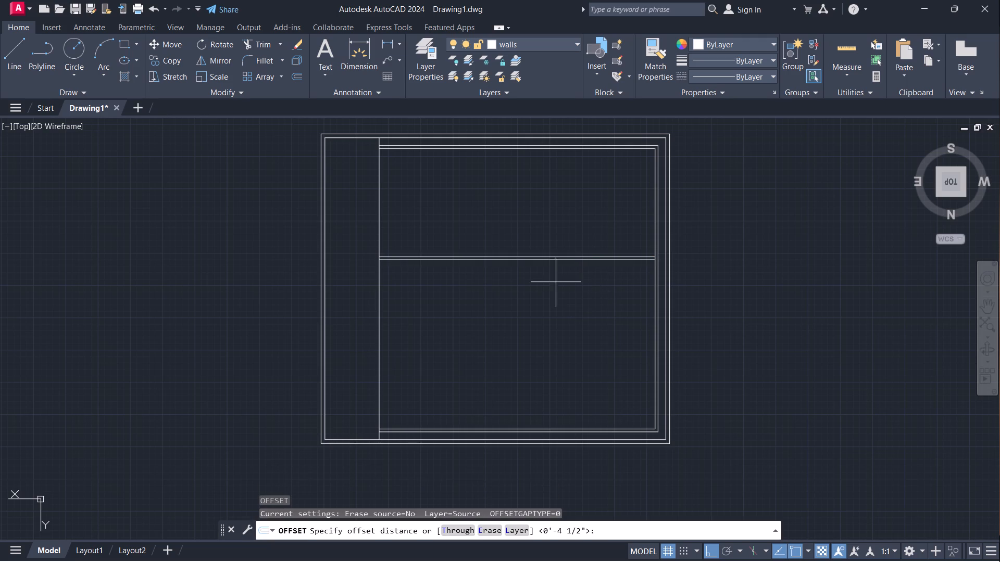
pyautogui.click(538, 262)
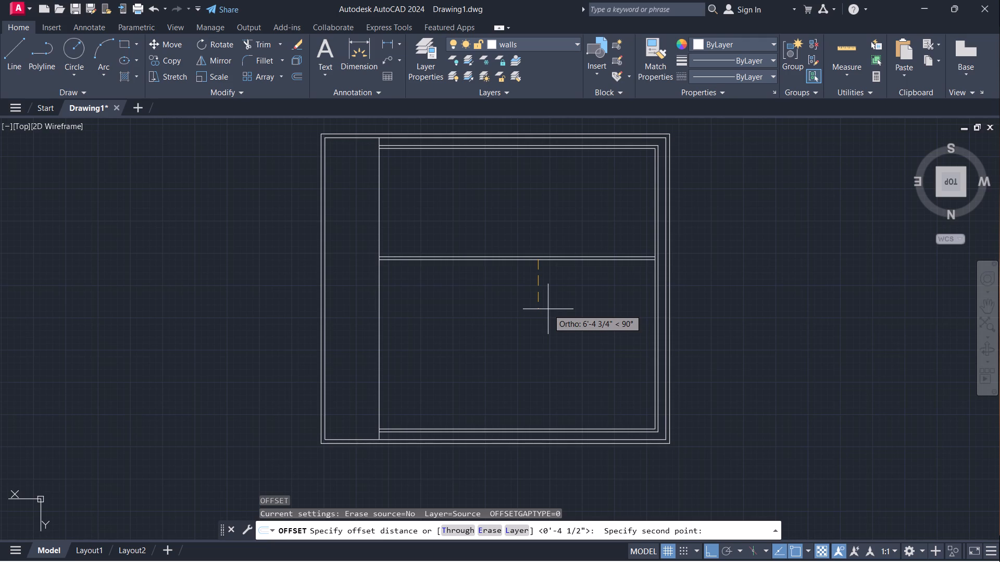
pyautogui.press('5')
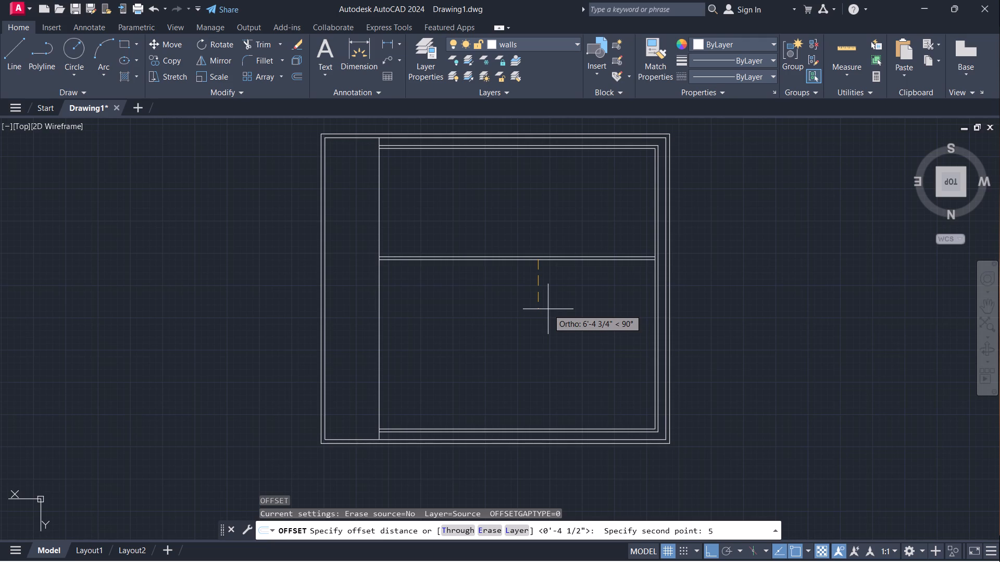
pyautogui.press('BackSpace')
pyautogui.write("6'")
pyautogui.press('Return')
pyautogui.click(546, 312)
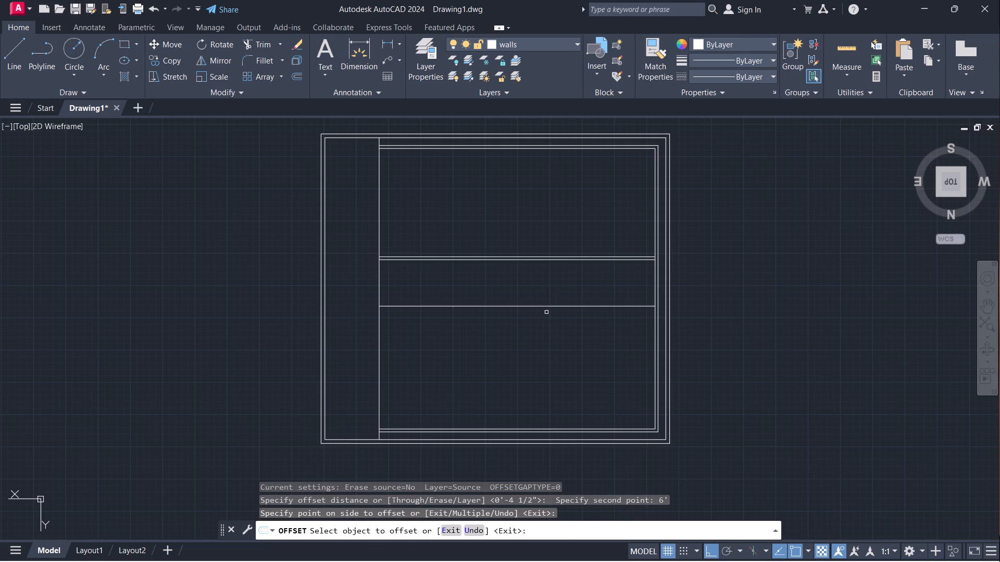
pyautogui.press('space')
# Offset the second partition's line 4.5" north to give that partition its thickness.
pyautogui.press('space')
pyautogui.click(533, 304)
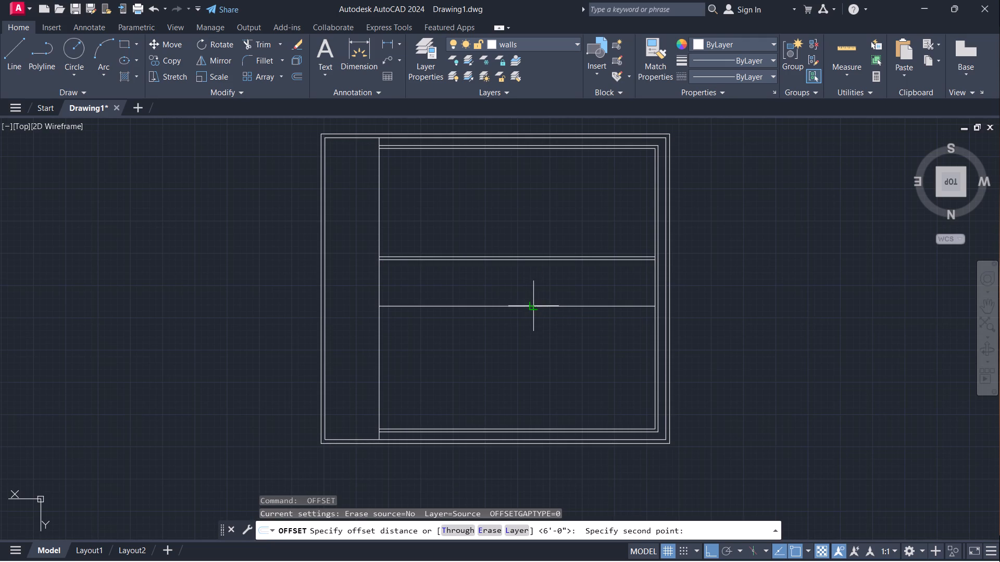
pyautogui.write('4.5')
pyautogui.hotkey('shift', '"')
pyautogui.press('Return')
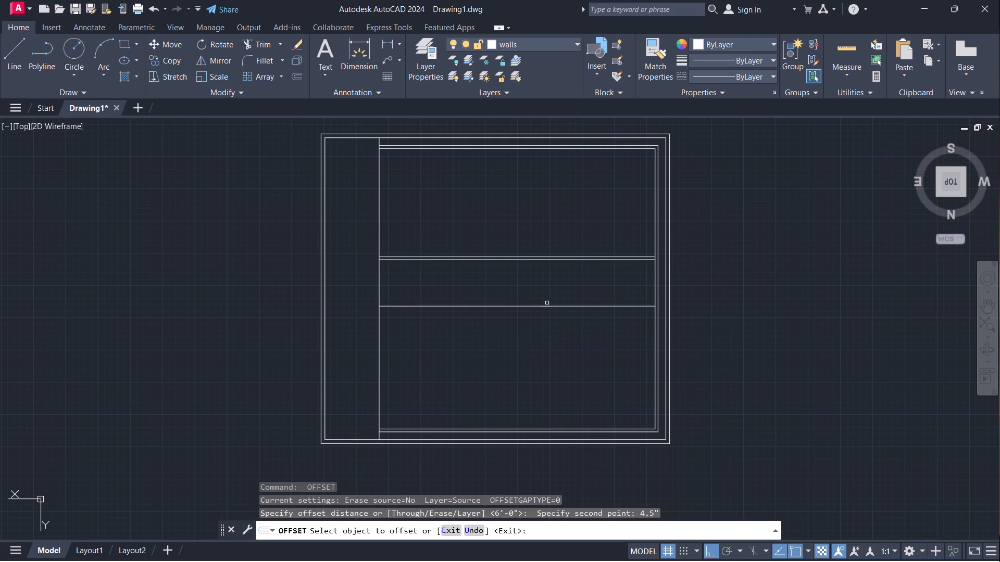
pyautogui.click(551, 308)
pyautogui.click(560, 336)
pyautogui.press('space')
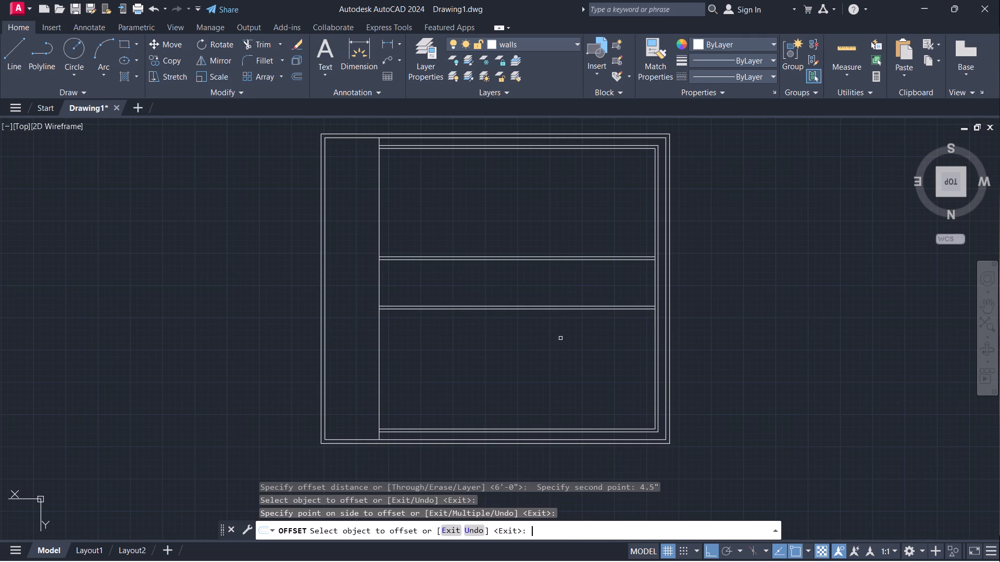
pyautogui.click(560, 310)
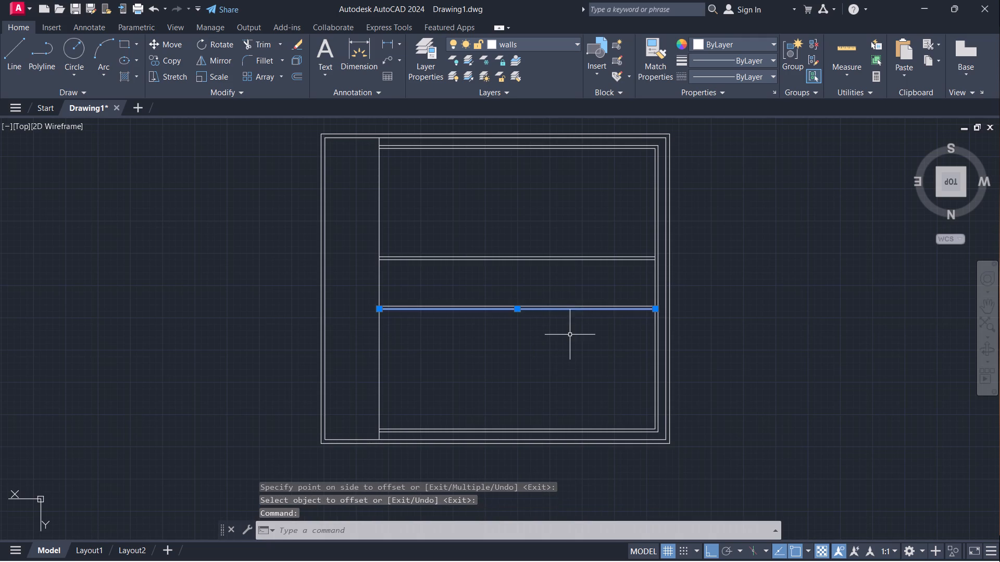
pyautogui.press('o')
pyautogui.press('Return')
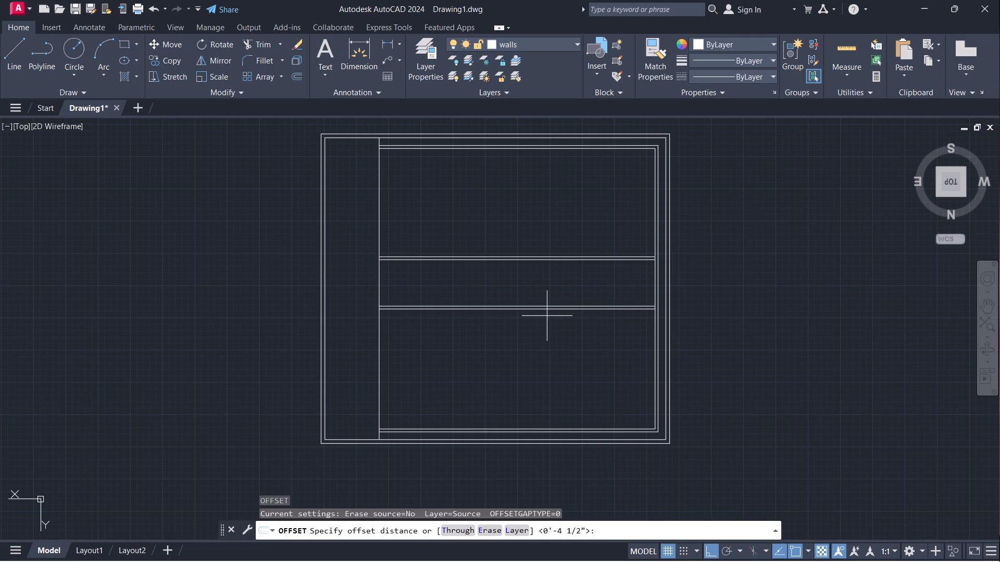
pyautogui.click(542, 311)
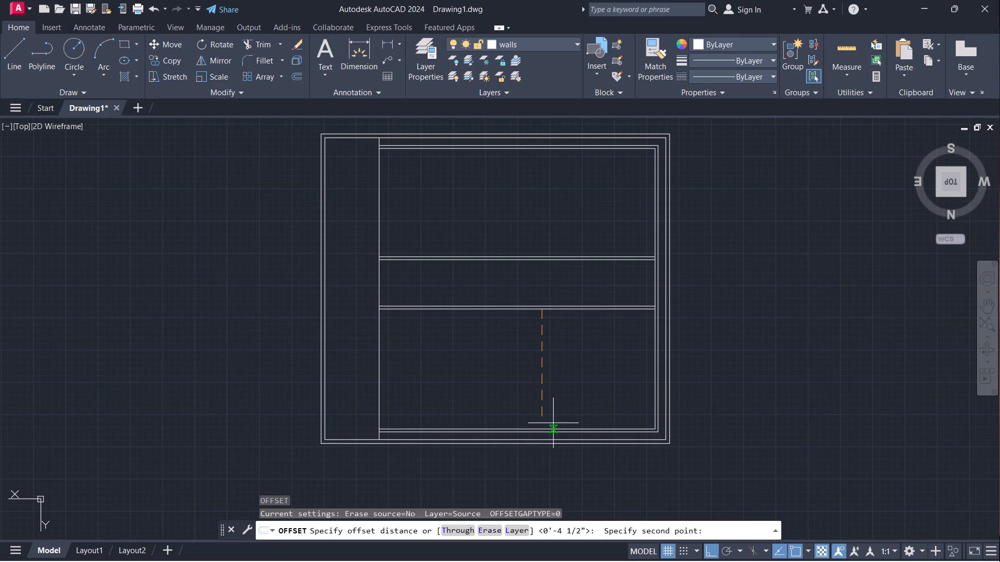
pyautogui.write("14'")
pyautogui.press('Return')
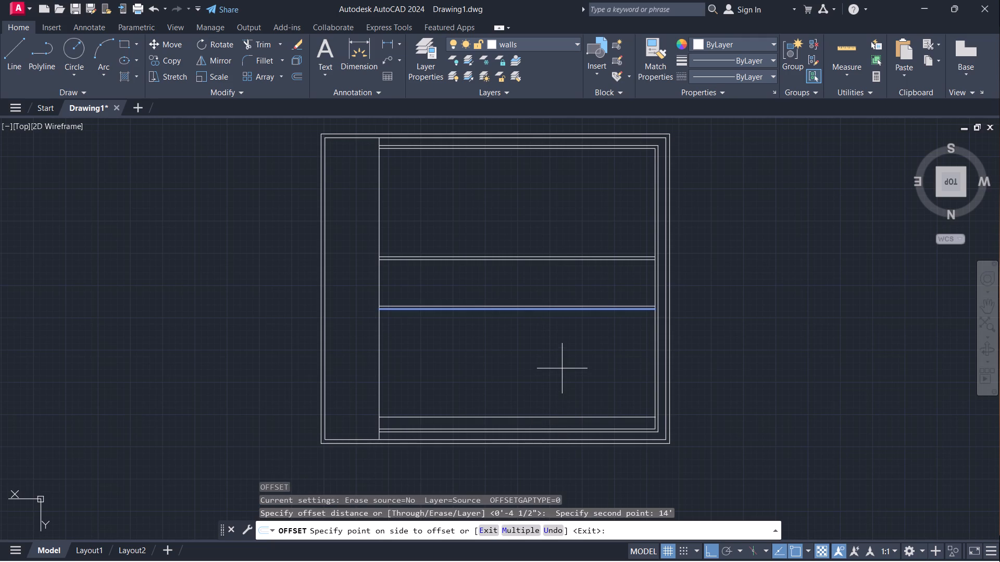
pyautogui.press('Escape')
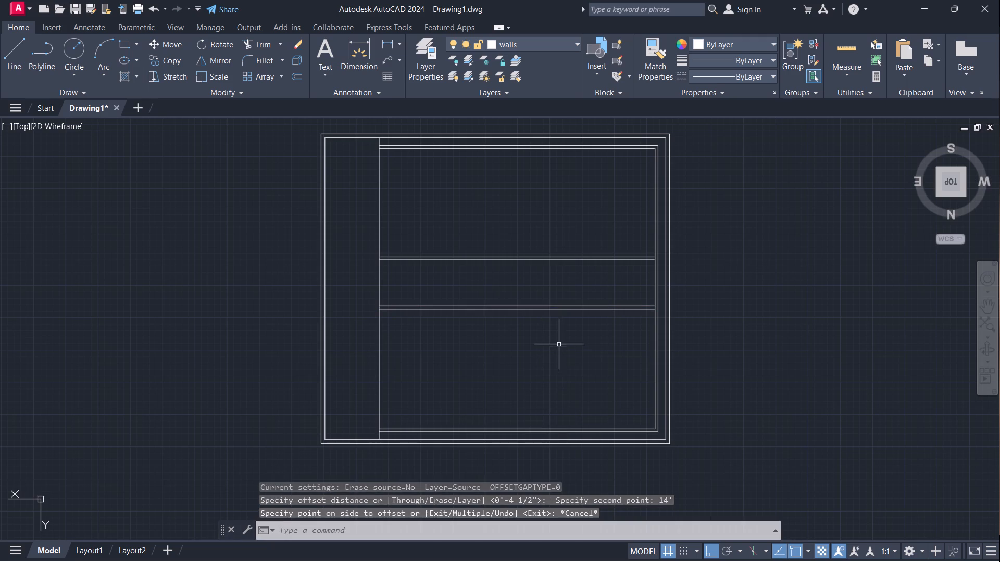
# Offset the north face of the second east-west partition 14' north to start a new north inner wall.
pyautogui.press('space')
pyautogui.click(541, 309)
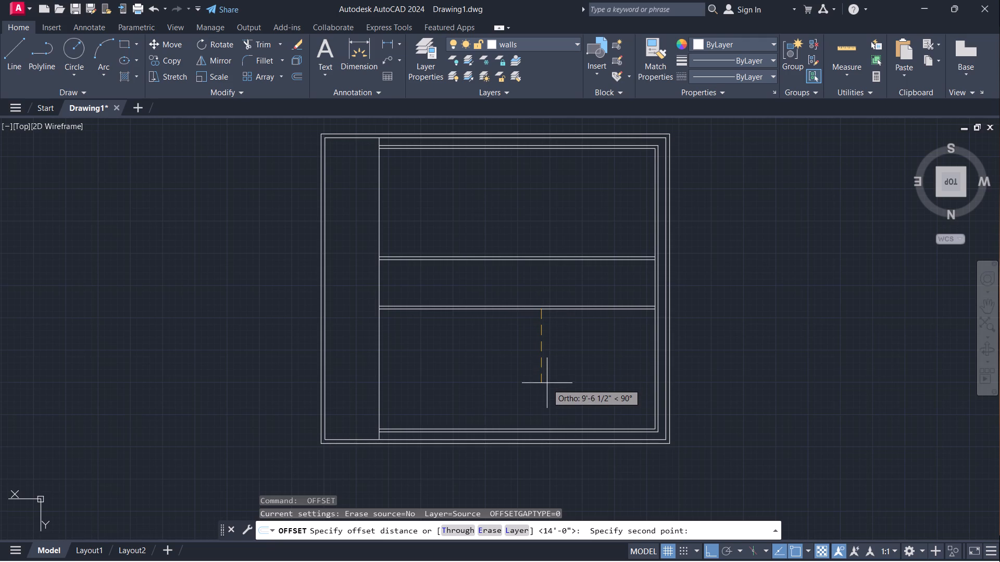
pyautogui.write("14'")
pyautogui.press('Return')
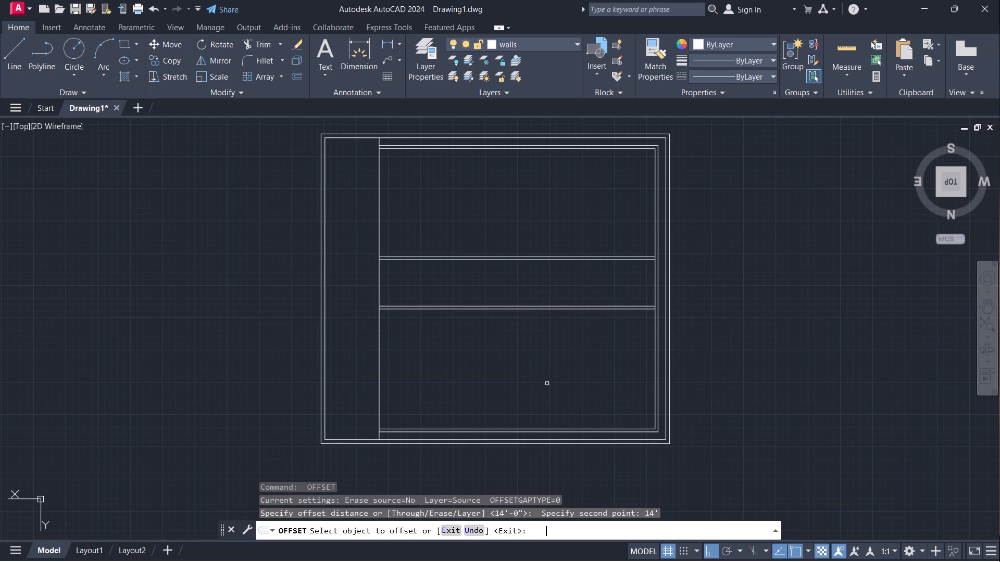
pyautogui.click(559, 309)
pyautogui.click(579, 387)
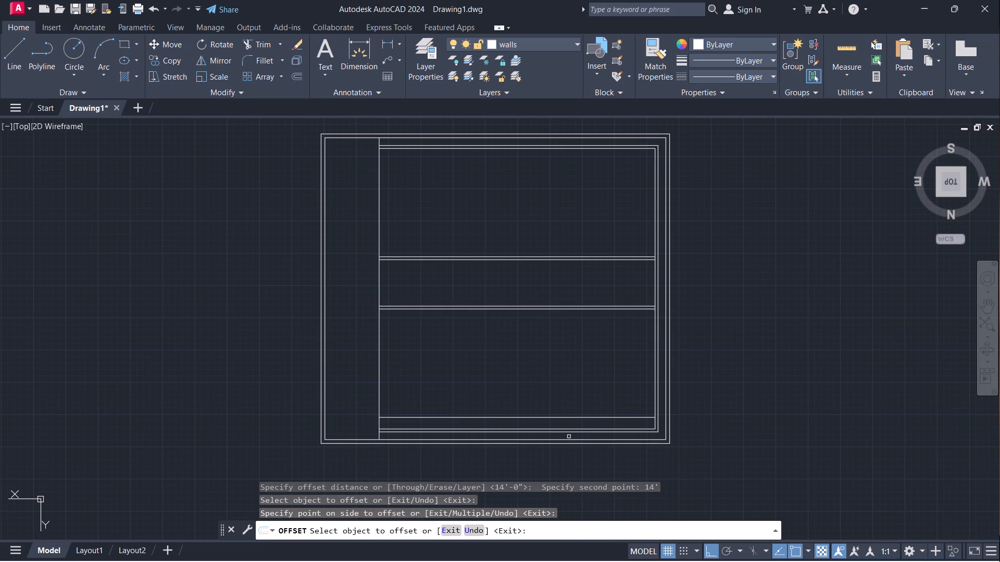
pyautogui.press('Escape')
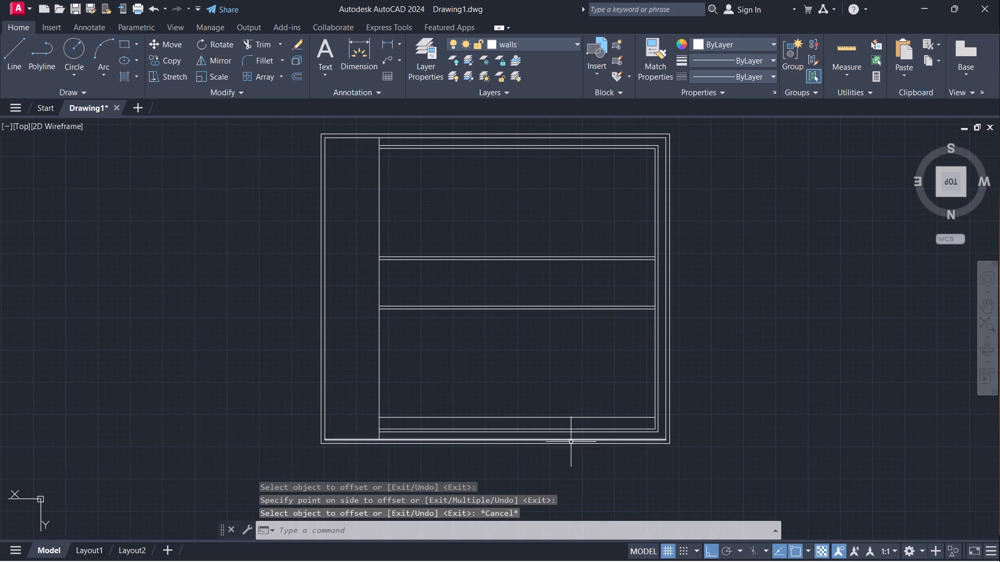
# Offset the new north inner wall line 4.5" north to give that wall its thickness.
pyautogui.press('space')
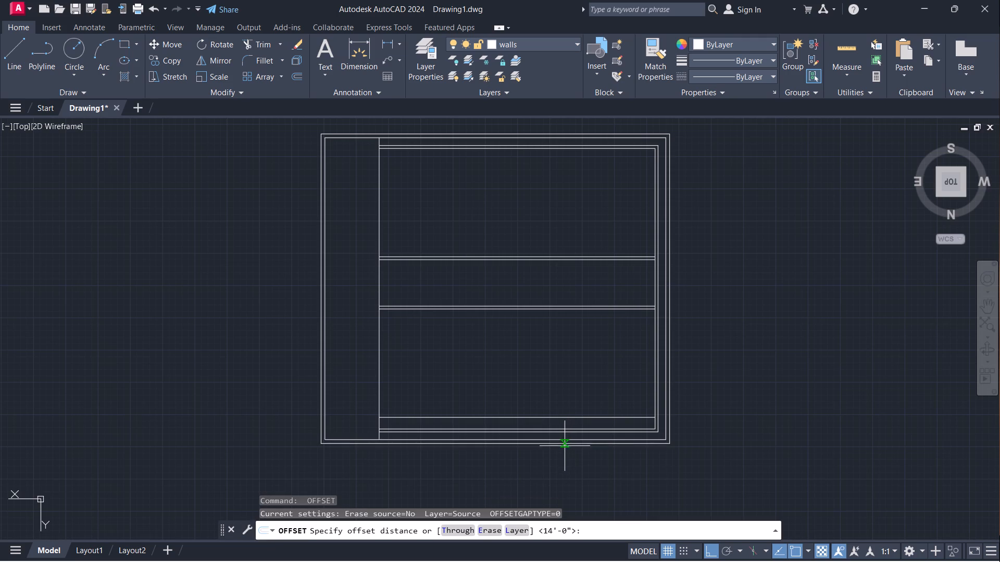
pyautogui.click(558, 414)
pyautogui.write('4.5"')
pyautogui.press('Return')
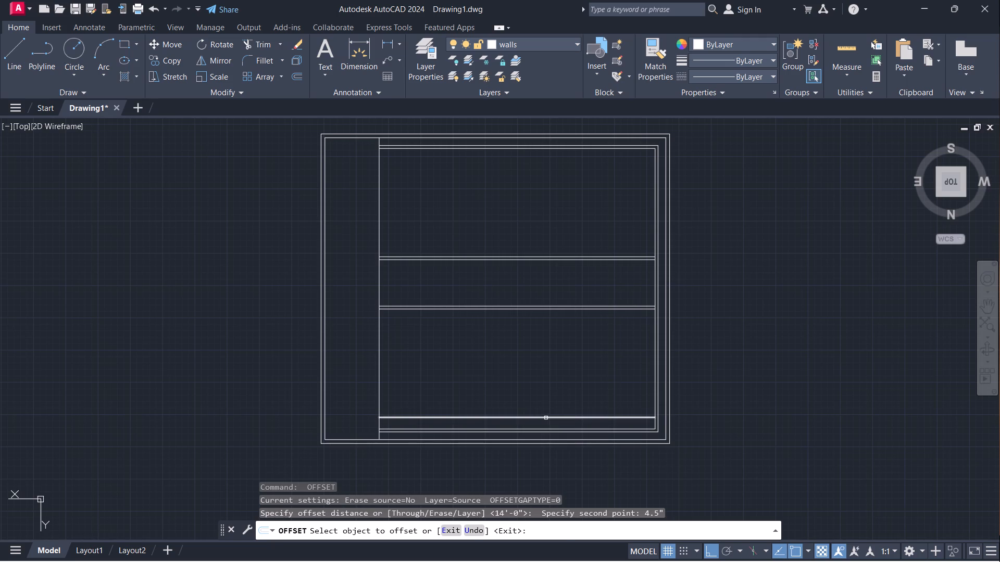
pyautogui.click(546, 418)
pyautogui.click(546, 423)
pyautogui.press('Escape')
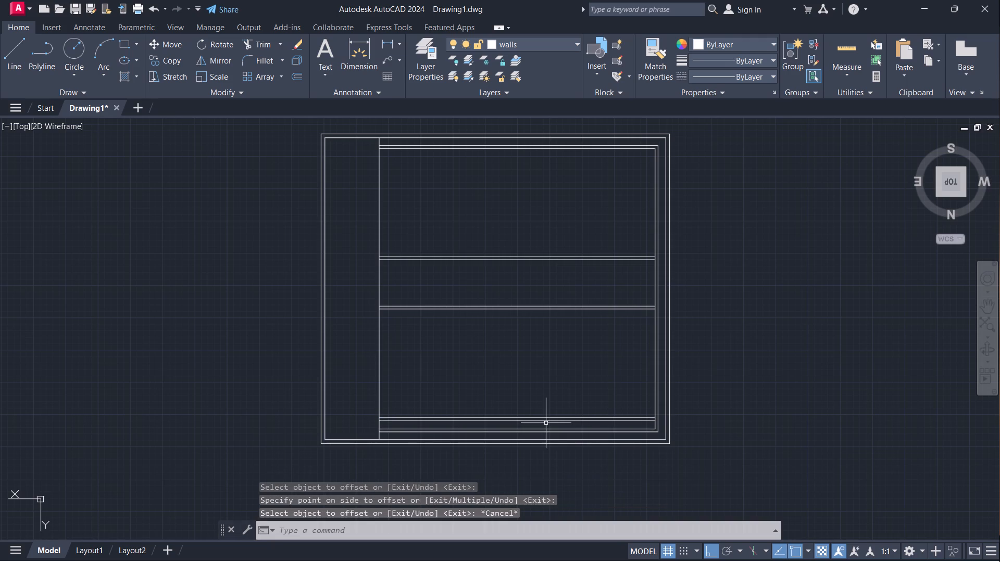
# Extend the north face line of the new north inner wall to the outer face of the west inner wall.
pyautogui.write('ex')
pyautogui.press('Return')
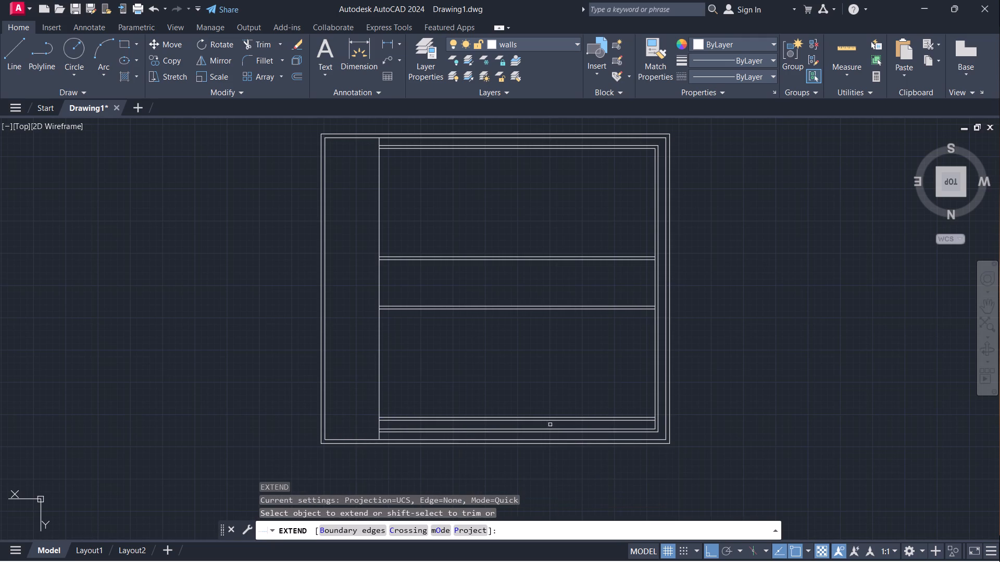
pyautogui.click(566, 421)
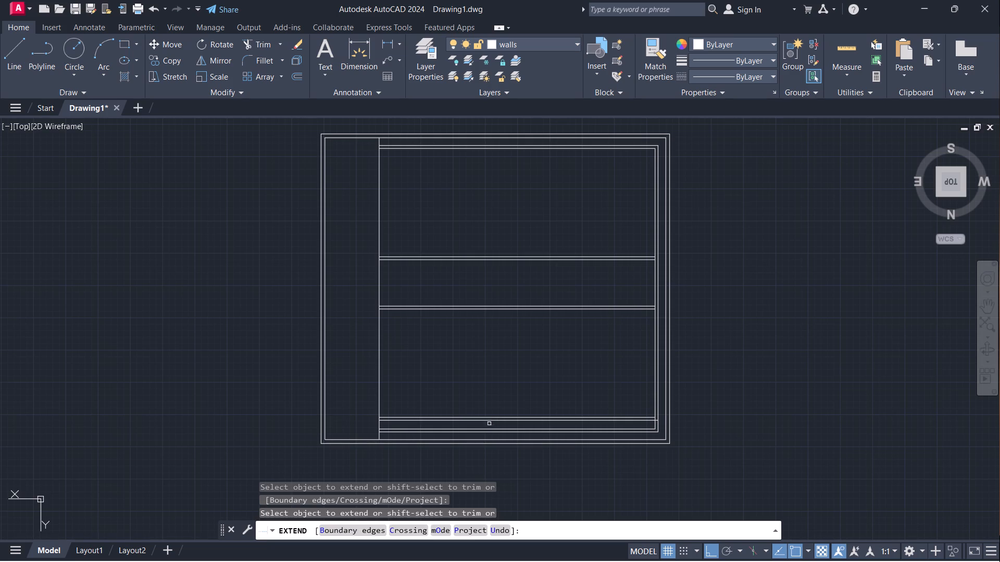
pyautogui.press('Escape')
pyautogui.press('r')
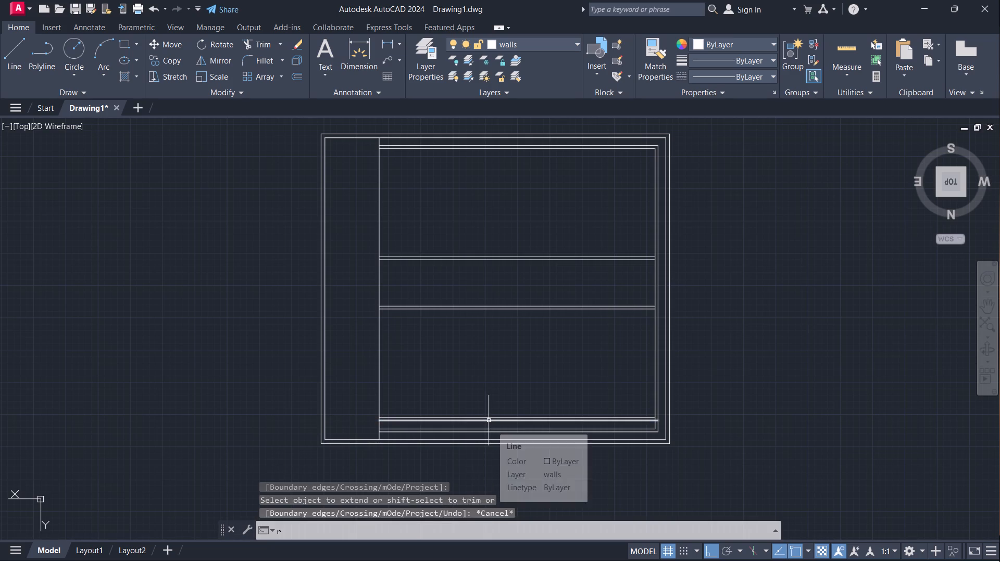
pyautogui.press('Escape')
pyautogui.press('y')
pyautogui.press('BackSpace')
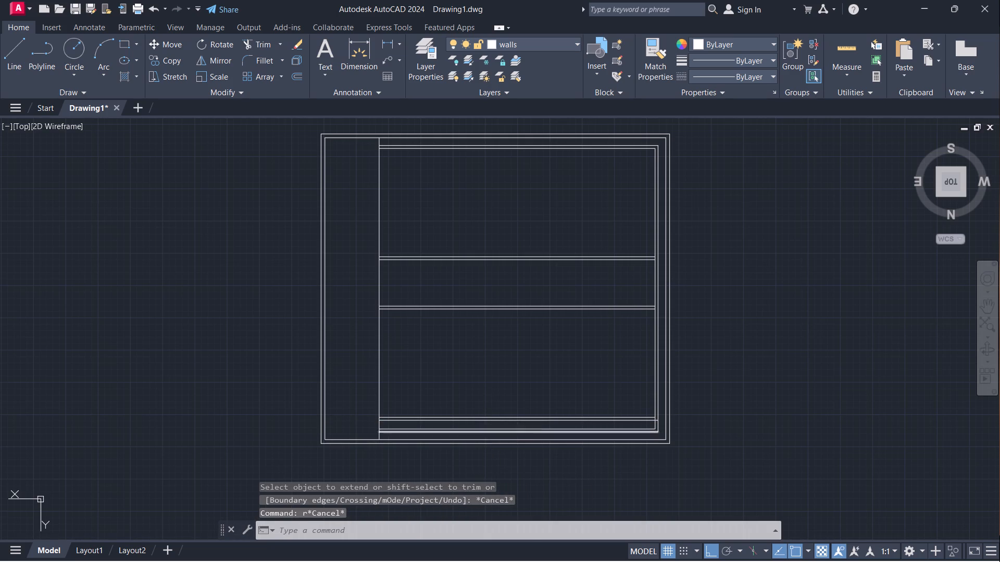
# Trim away the old north inner wall and the side wall lines projecting past the new one, cleaning up its northwest corner.
pyautogui.write('tr')
pyautogui.press('Return')
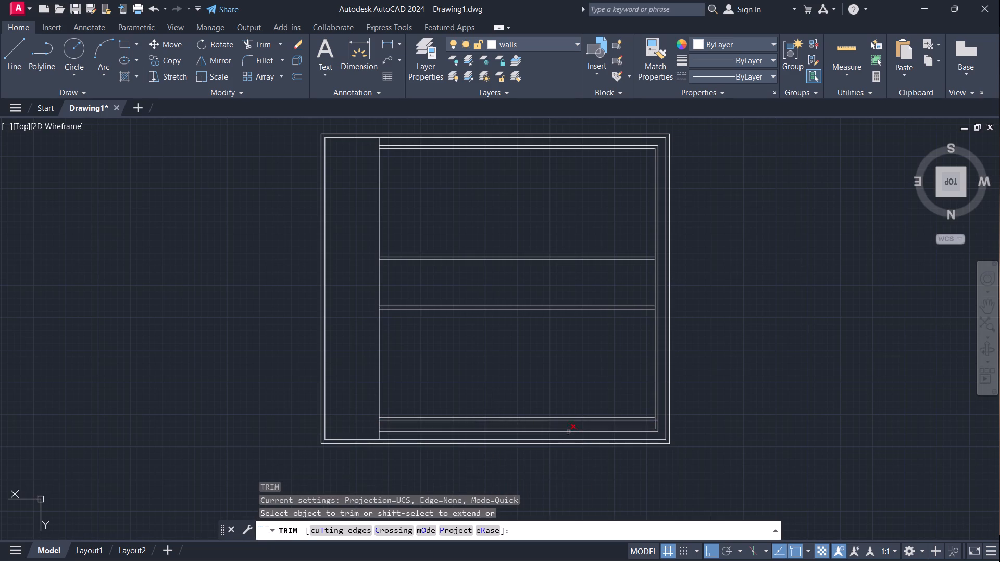
pyautogui.scroll(2, 637, 435)
pyautogui.moveTo(692, 410); pyautogui.dragTo(657, 435)
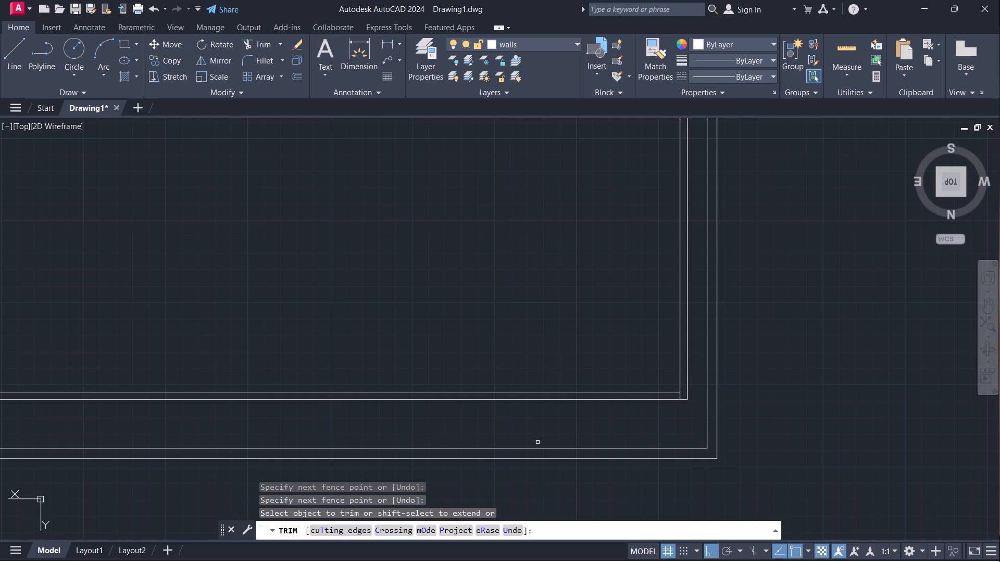
pyautogui.scroll(3, 685, 399)
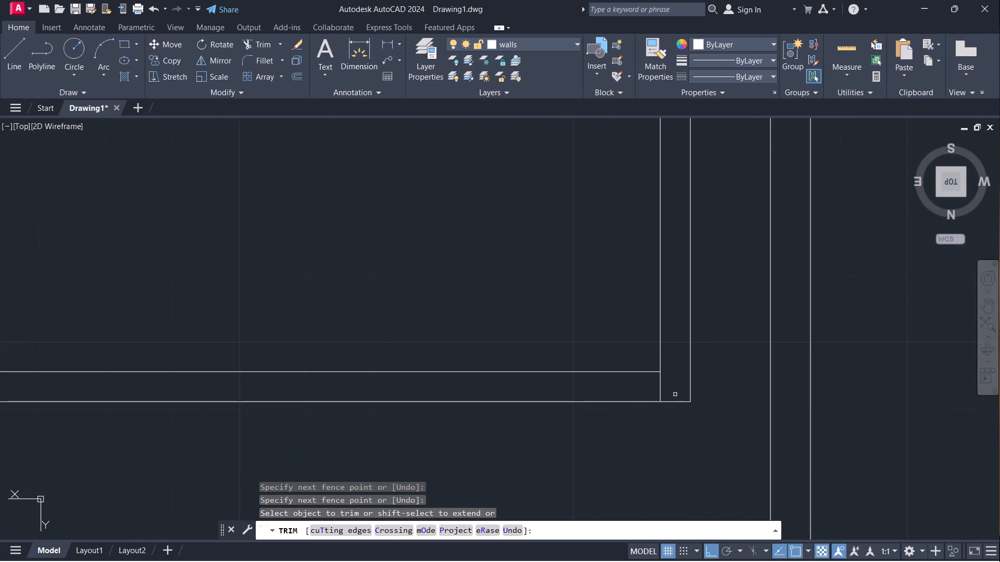
pyautogui.moveTo(672, 388); pyautogui.dragTo(652, 386)
pyautogui.scroll(-5, 663, 355)
pyautogui.scroll(2, 382, 375)
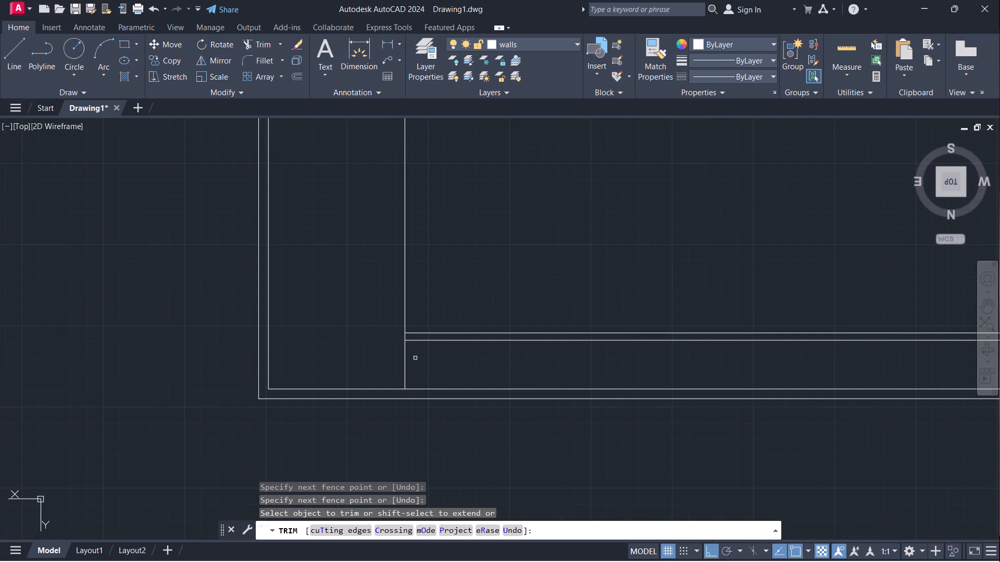
pyautogui.moveTo(416, 358); pyautogui.dragTo(393, 361)
pyautogui.press('Escape')
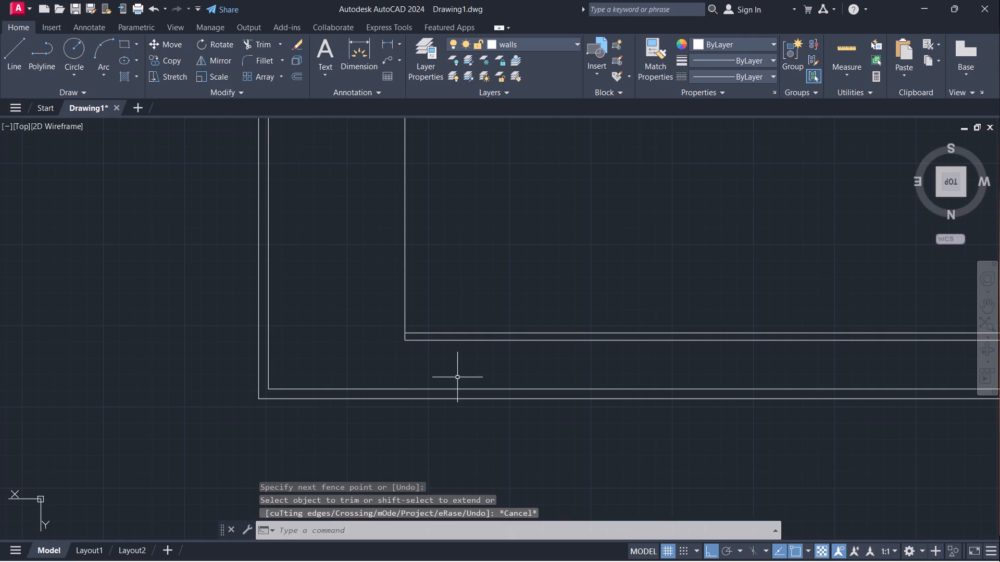
pyautogui.scroll(-3, 436, 371)
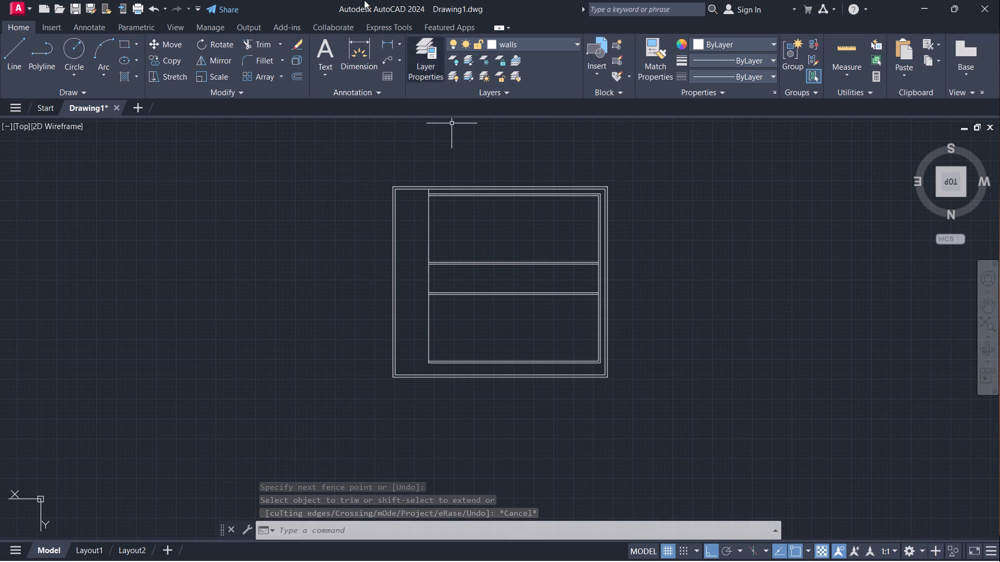
# Measure the gap between the new north inner wall and the north outer wall with a linear dimension.
pyautogui.click(391, 45)
pyautogui.scroll(3, 579, 361)
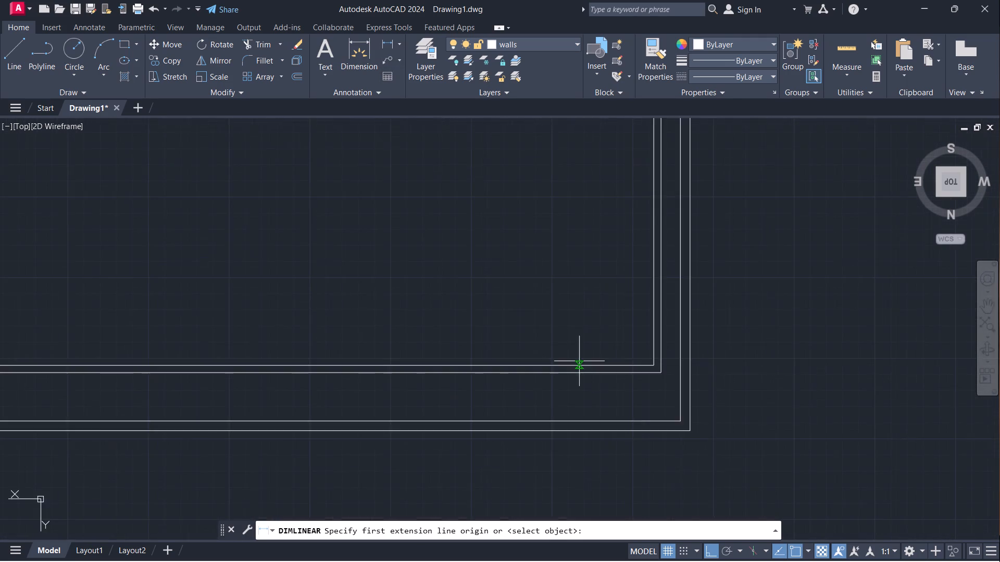
pyautogui.scroll(2, 579, 361)
pyautogui.click(595, 397)
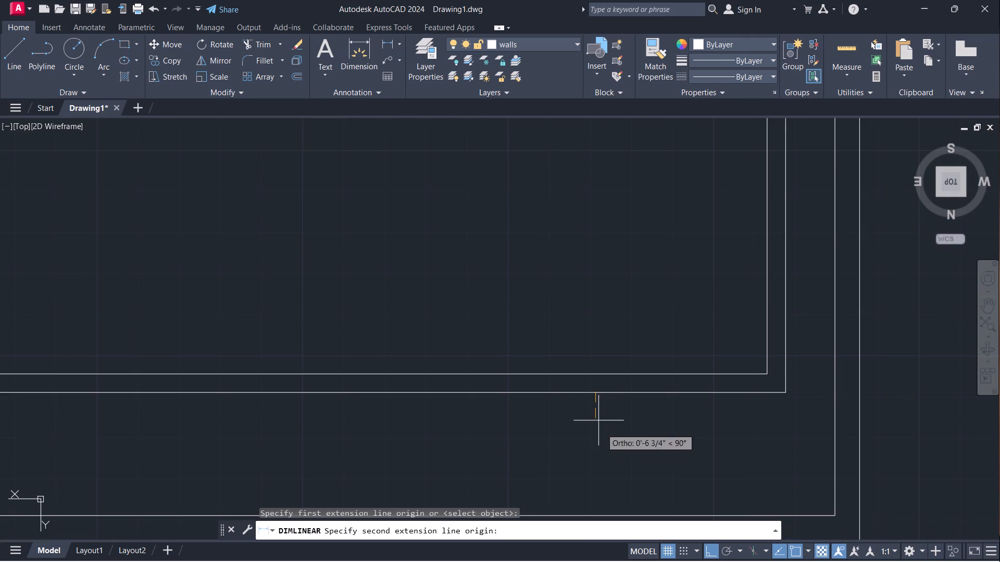
pyautogui.click(594, 515)
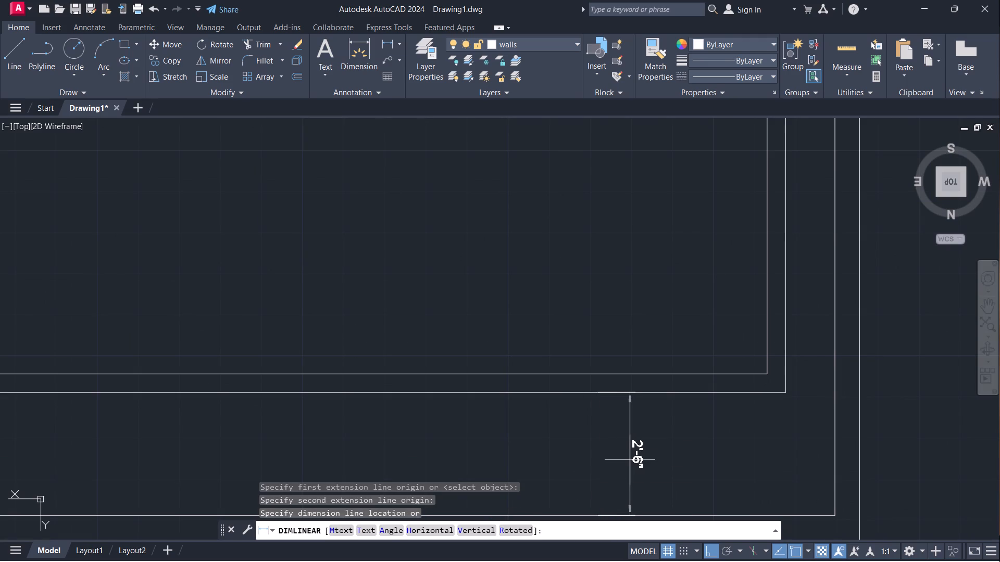
pyautogui.press('Escape')
# Measure the clear distance between the two east-west partitions with a linear dimension.
pyautogui.scroll(-3, 654, 438)
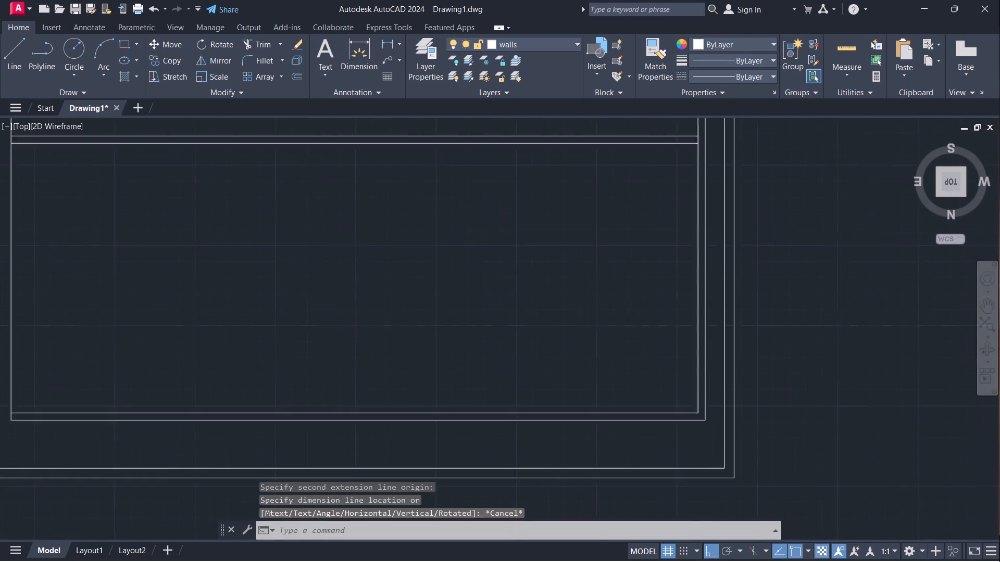
pyautogui.scroll(-1, 493, 308)
pyautogui.moveTo(505, 296); pyautogui.dragTo(533, 323, button='middle')
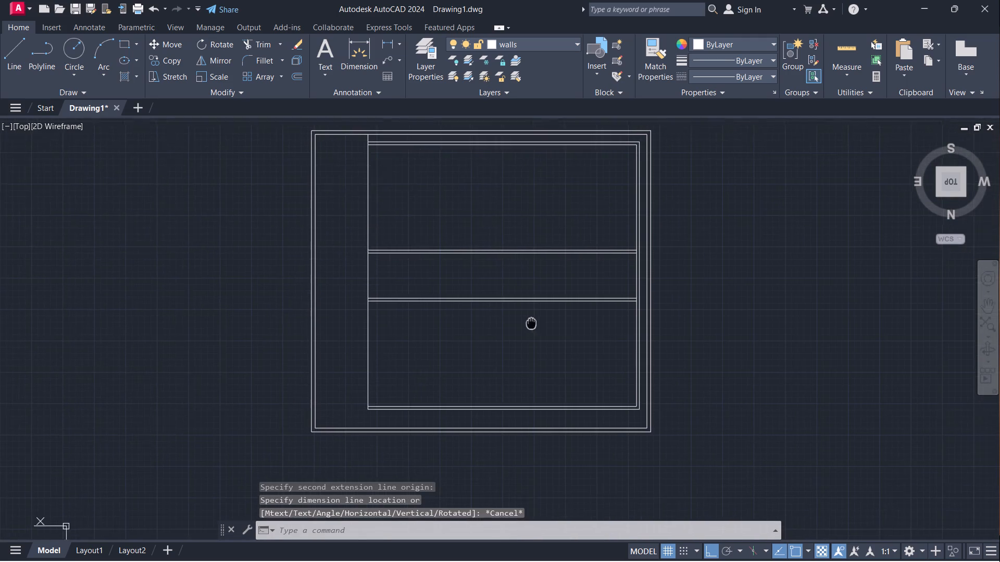
pyautogui.moveTo(533, 323); pyautogui.dragTo(543, 321, button='middle')
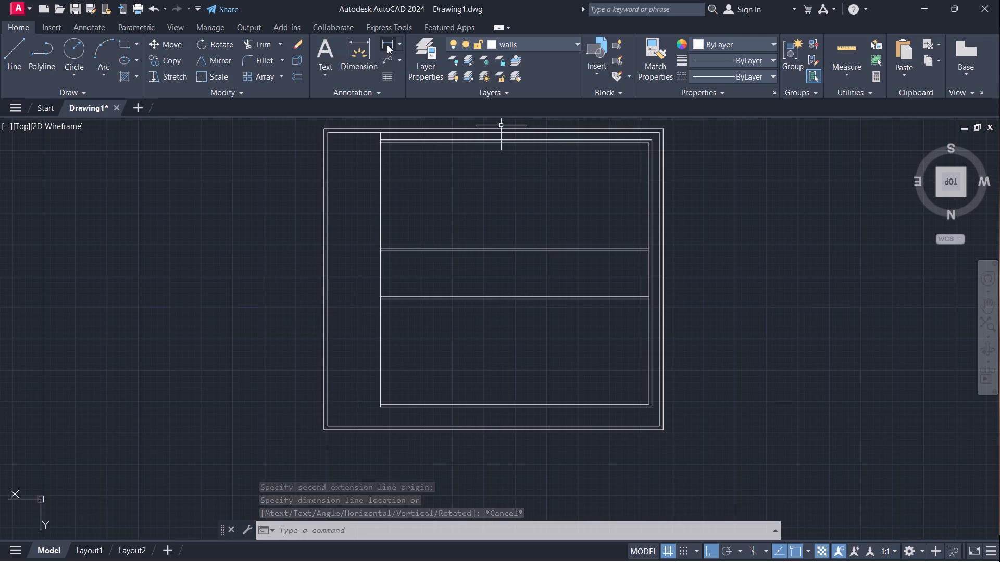
pyautogui.click(387, 45)
pyautogui.scroll(2, 615, 261)
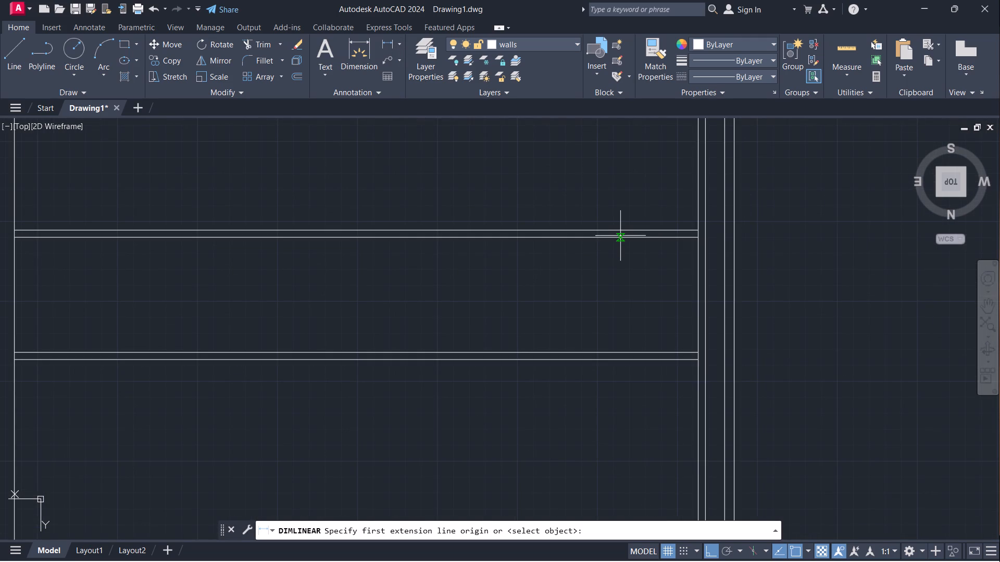
pyautogui.click(621, 239)
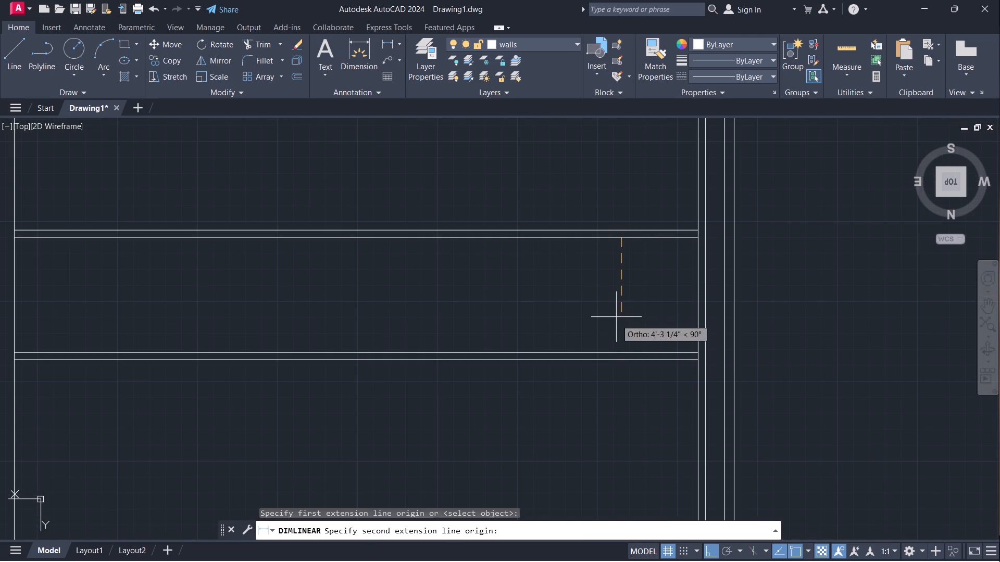
pyautogui.click(619, 349)
pyautogui.scroll(2, 617, 301)
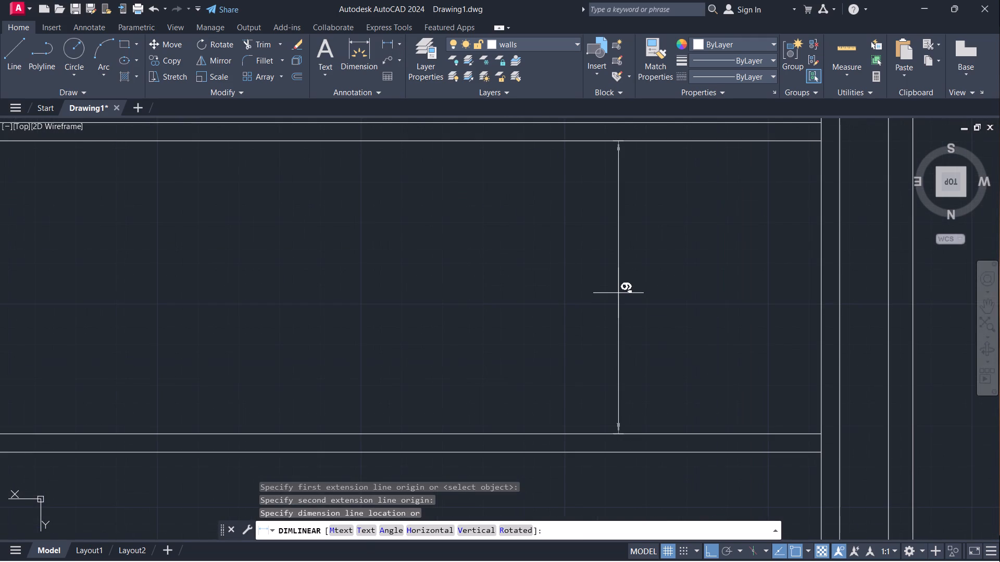
pyautogui.press('Escape')
# Erase the double lines of the northern east-west partition and of the north inner wall.
pyautogui.scroll(-2, 624, 269)
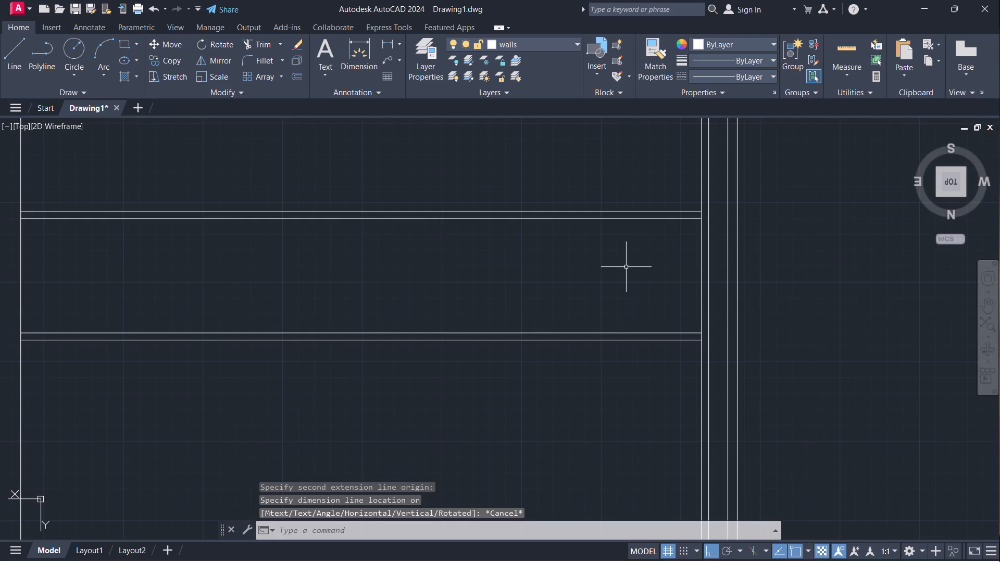
pyautogui.scroll(-1, 626, 267)
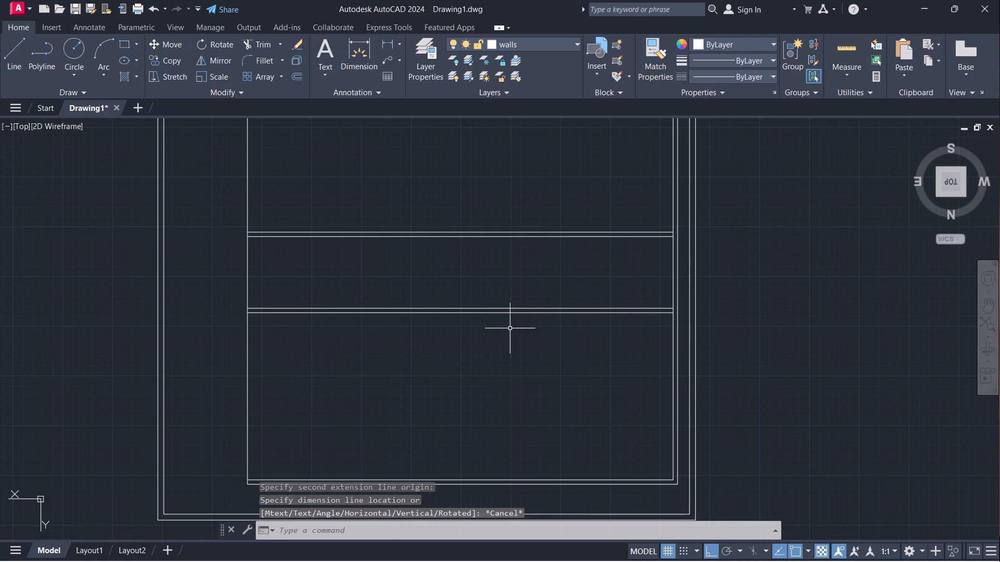
pyautogui.click(654, 295)
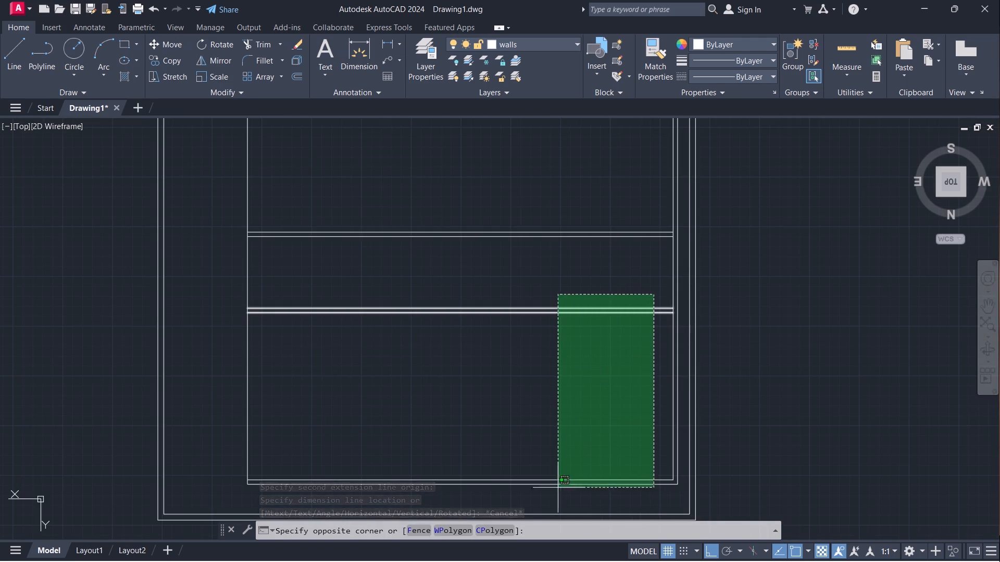
pyautogui.click(555, 492)
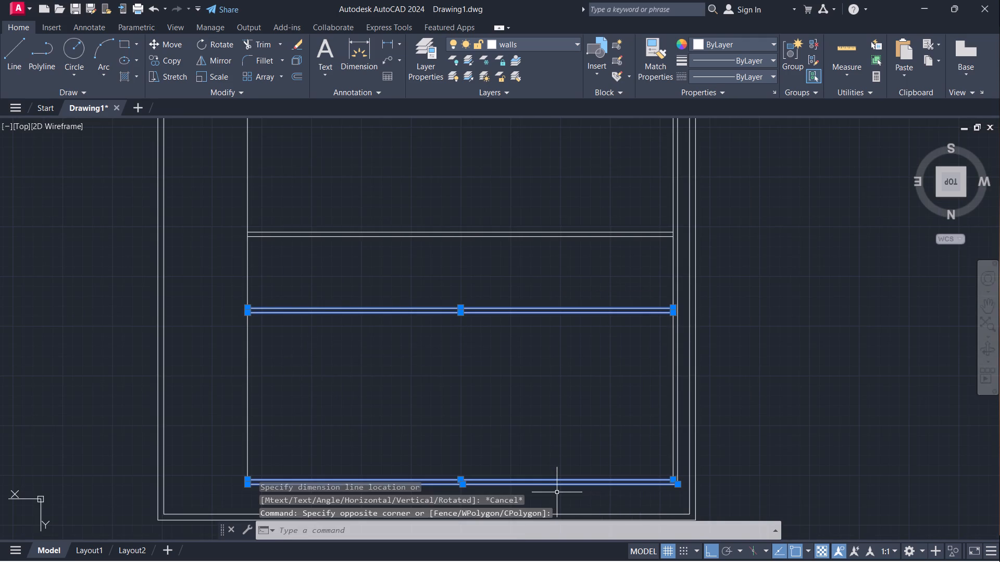
pyautogui.press('e')
pyautogui.press('Return')
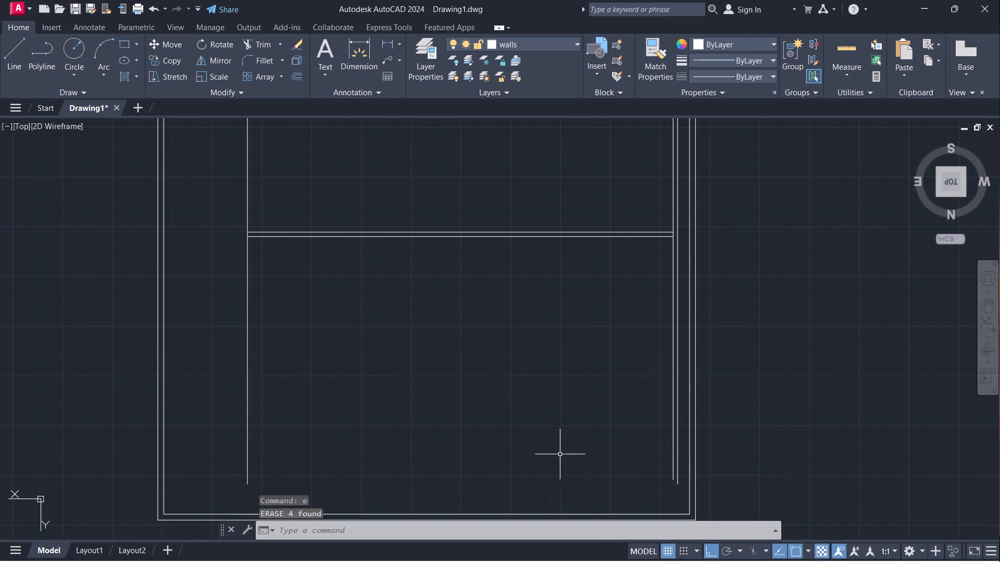
pyautogui.press('Escape')
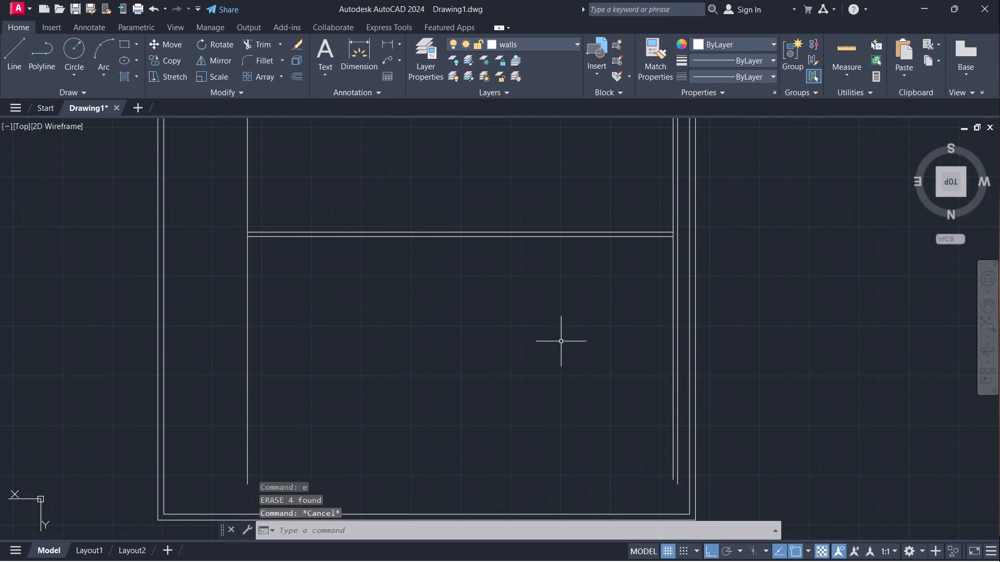
# Offset the north face line of the remaining east-west partition 5' to the north.
pyautogui.press('o')
pyautogui.press('Return')
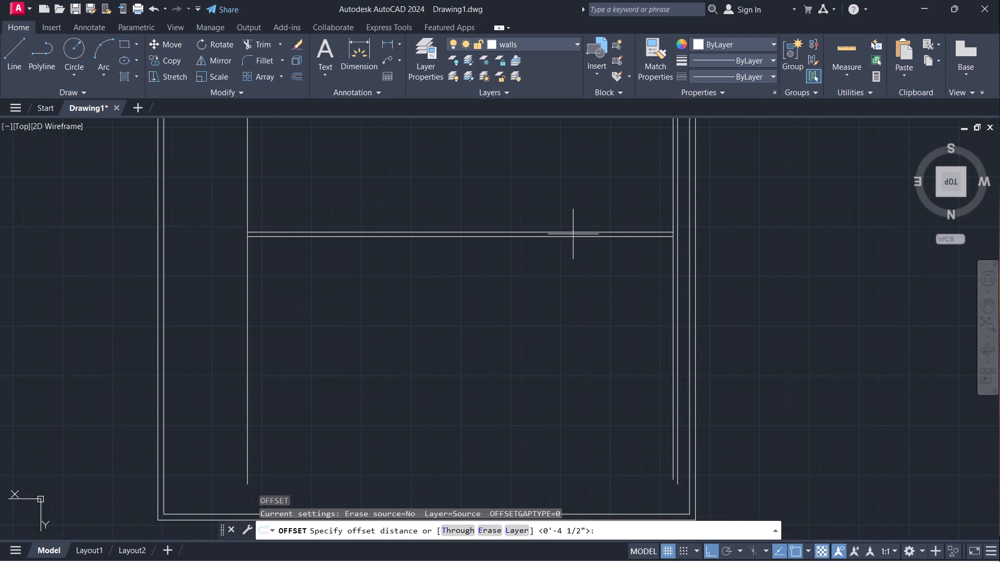
pyautogui.click(577, 236)
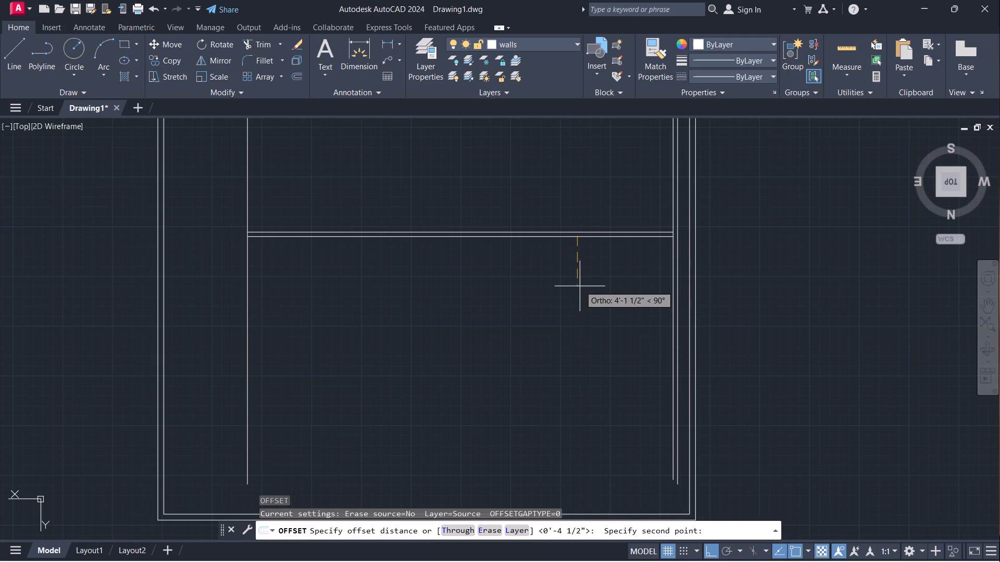
pyautogui.write("5'")
pyautogui.press('Return')
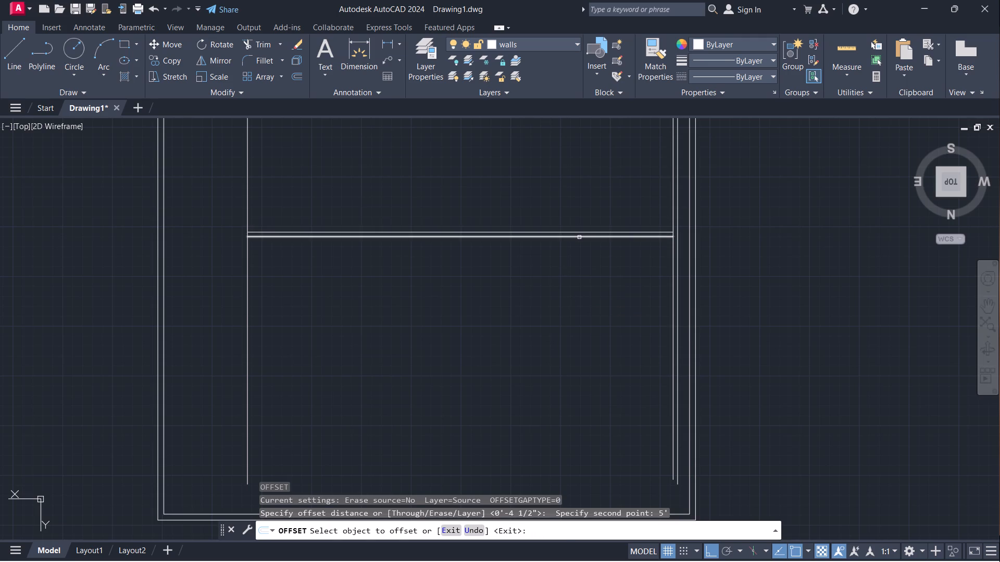
pyautogui.click(579, 237)
pyautogui.click(574, 310)
pyautogui.press('Escape')
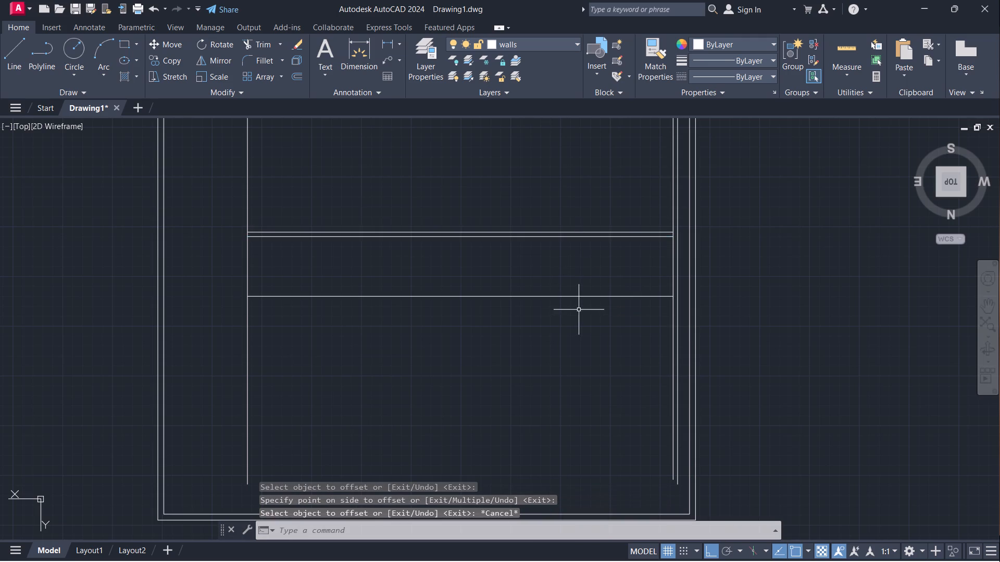
# Offset the new line 4.5" to the north to give the second east-west partition its thickness.
pyautogui.click(586, 296)
pyautogui.write("o'")
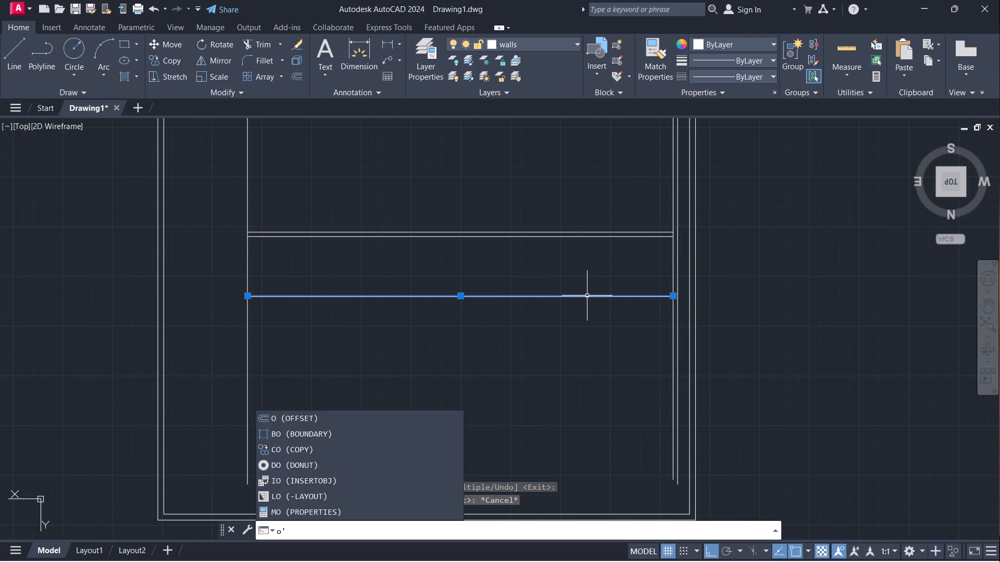
pyautogui.press('BackSpace')
pyautogui.press('Return')
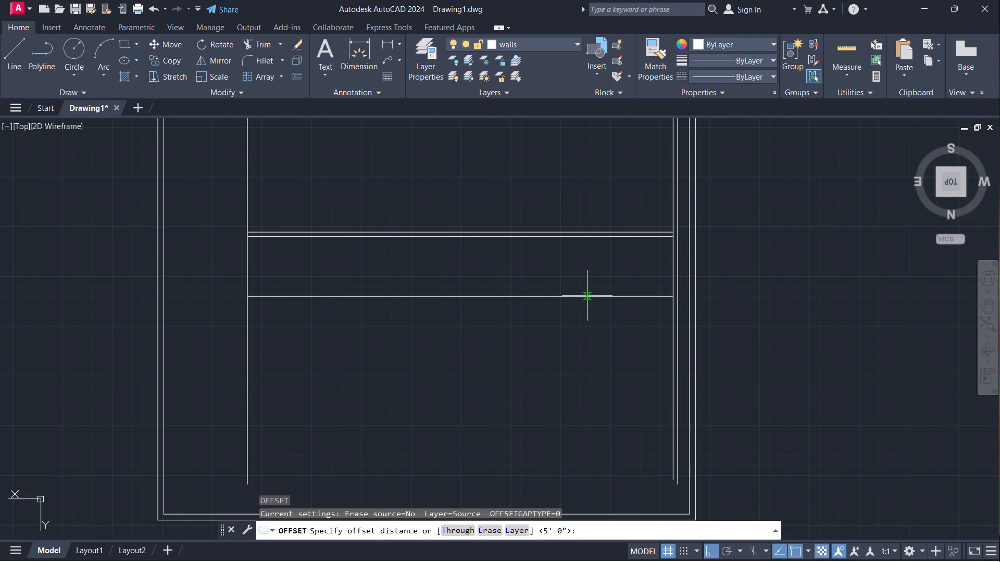
pyautogui.click(587, 296)
pyautogui.click(592, 297)
pyautogui.write('4.5"')
pyautogui.press('Return')
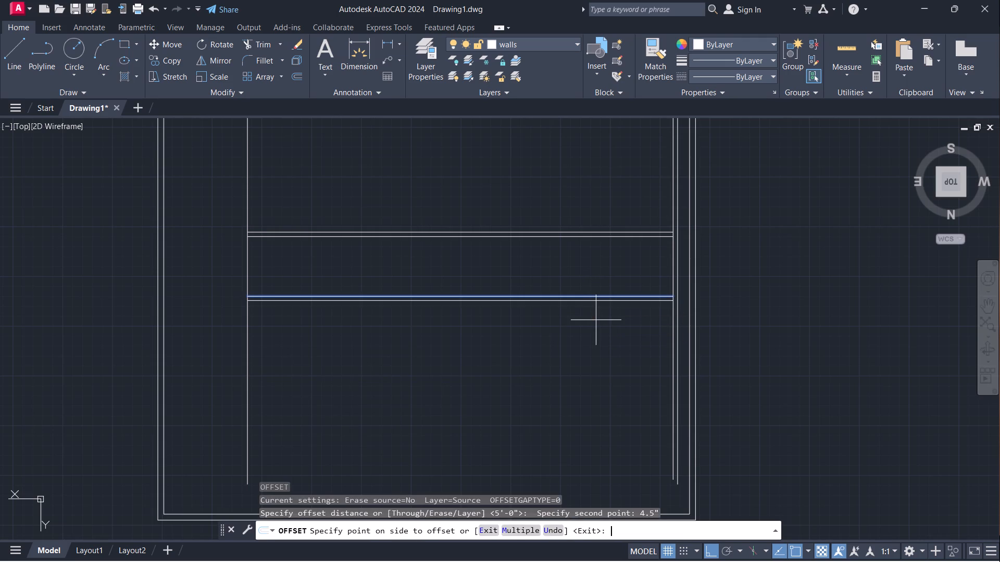
pyautogui.click(597, 320)
pyautogui.press('Escape')
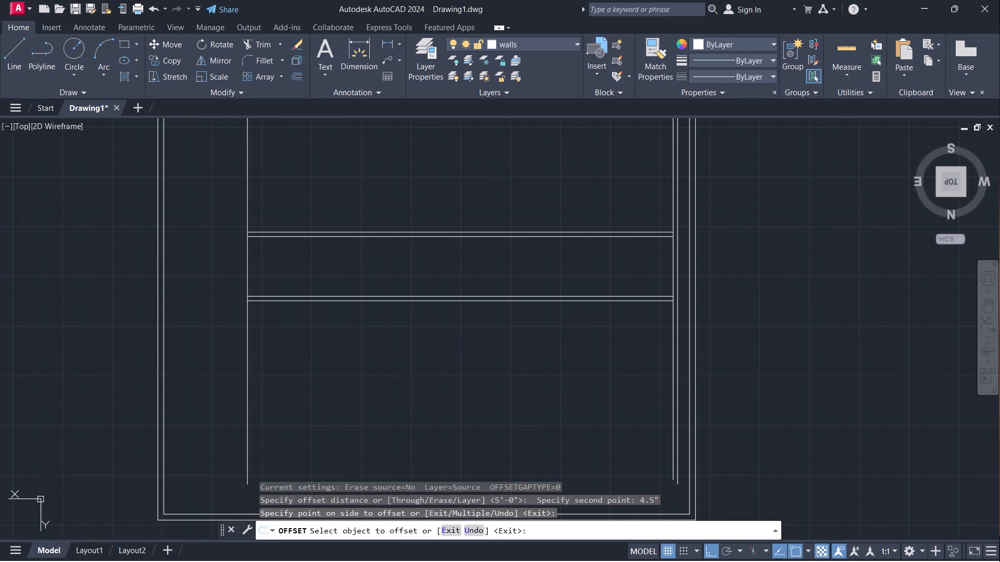
# Offset the north face line of the second partition 14' to the north for the north inner wall.
pyautogui.press('space')
pyautogui.click(587, 303)
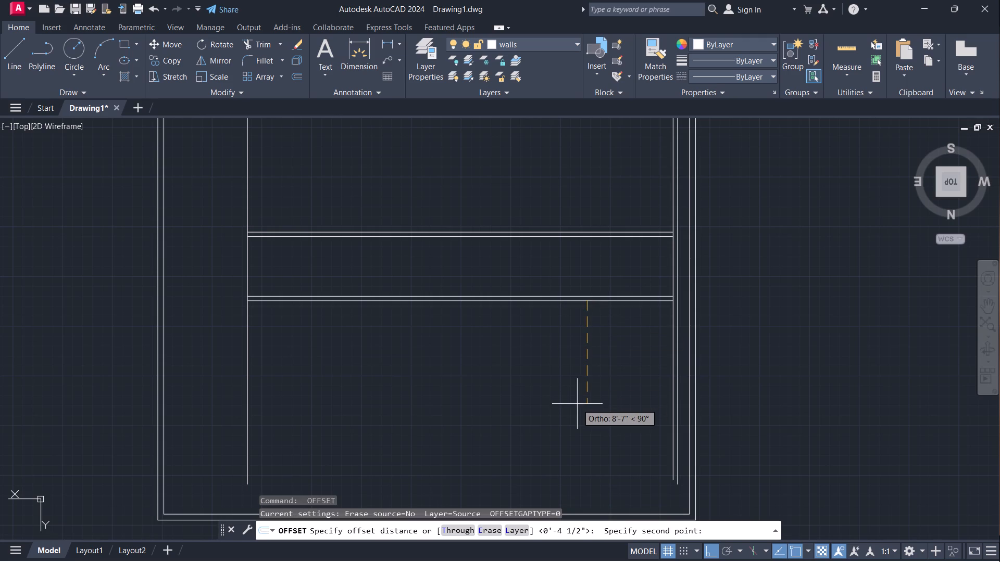
pyautogui.write("14'")
pyautogui.press('Return')
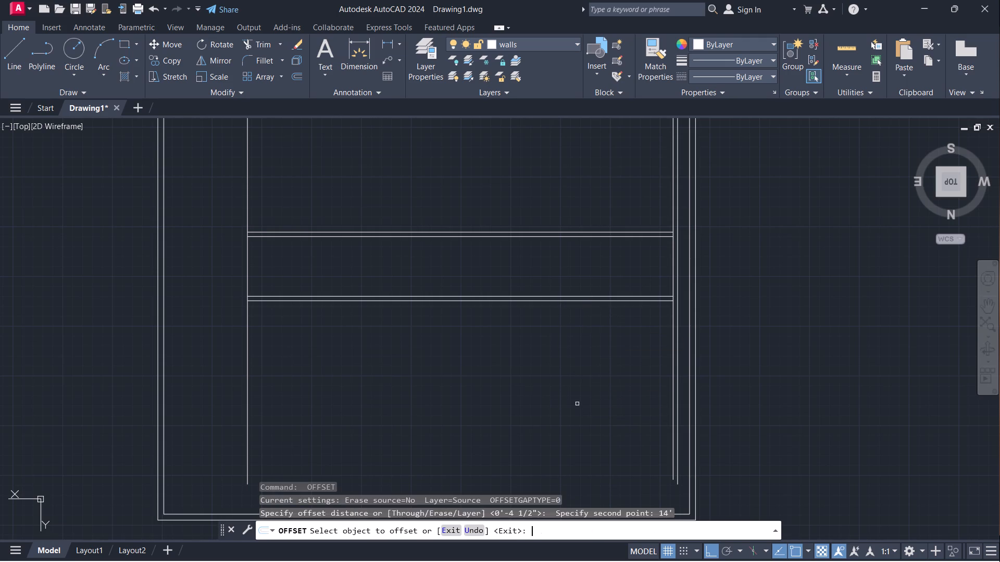
pyautogui.click(579, 302)
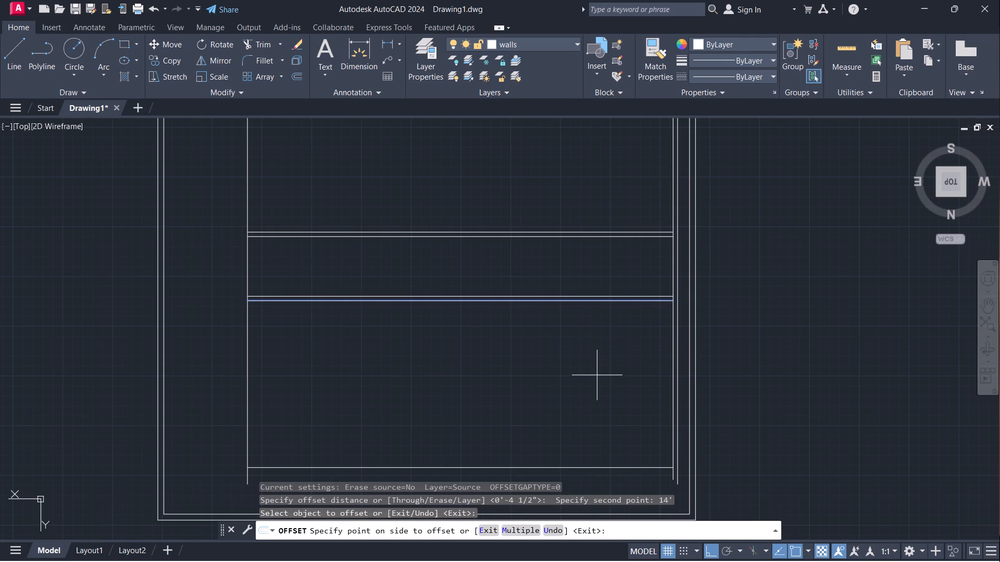
pyautogui.click(597, 375)
pyautogui.press('Escape')
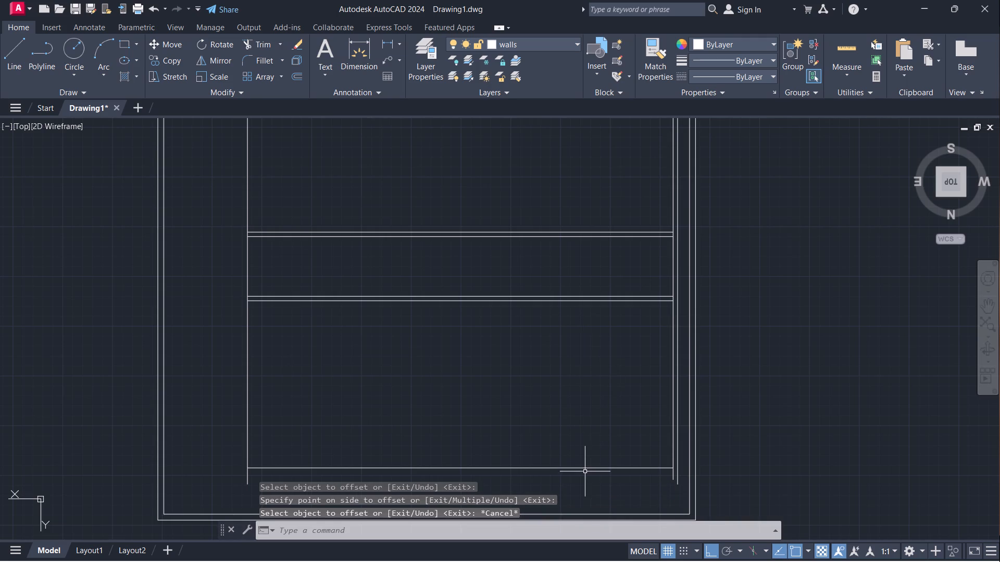
# Offset the new north inner wall line 4.5" to the north to form the wall's outer face.
pyautogui.click(586, 467)
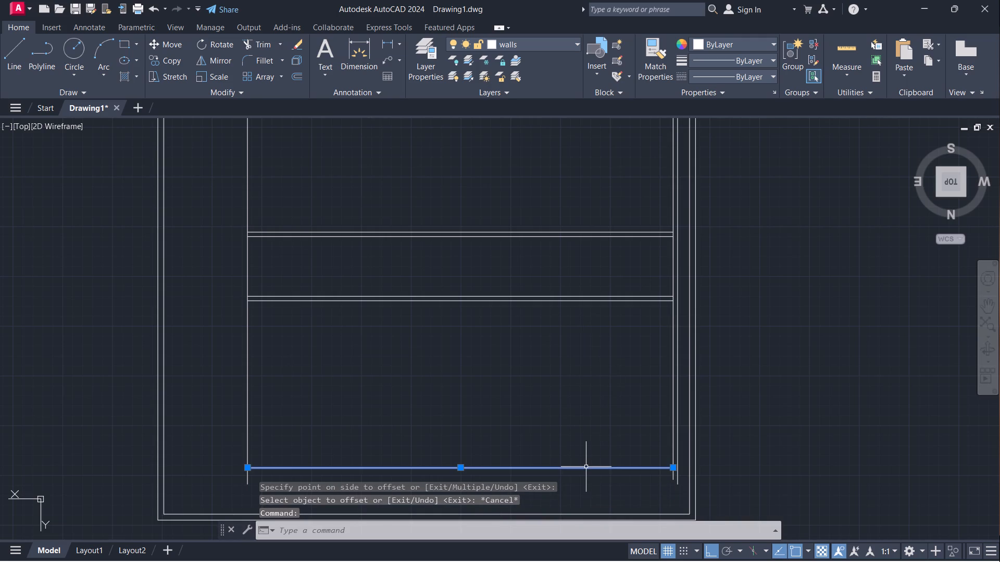
pyautogui.press('o')
pyautogui.press('Return')
pyautogui.click(586, 467)
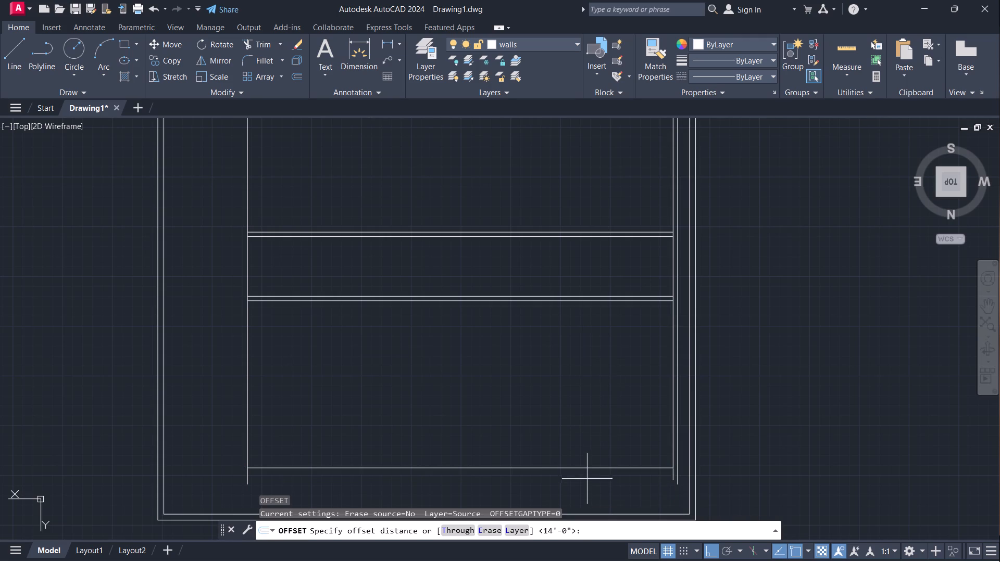
pyautogui.click(589, 469)
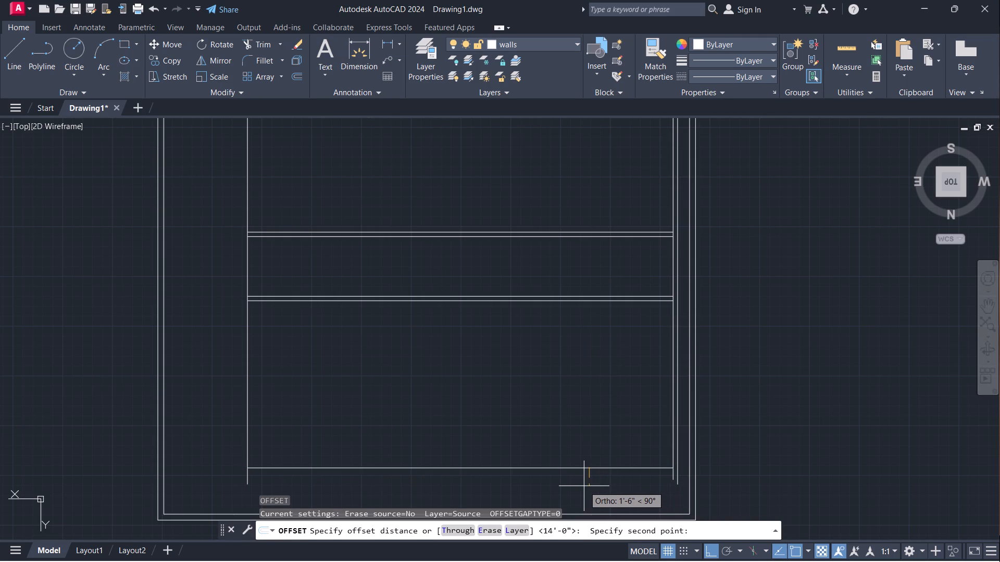
pyautogui.write('4.5')
pyautogui.hotkey('shift', '"')
pyautogui.press('Return')
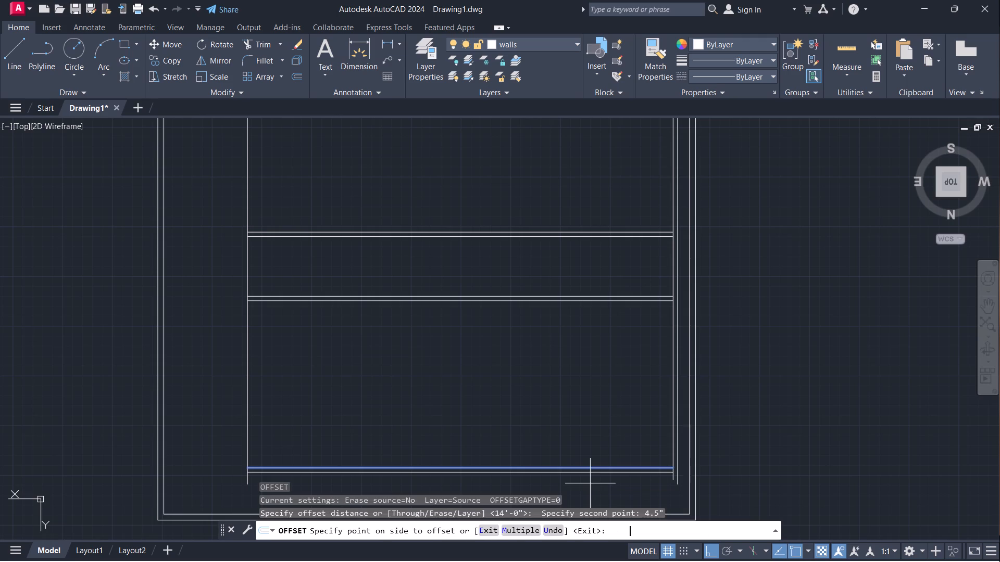
pyautogui.click(592, 485)
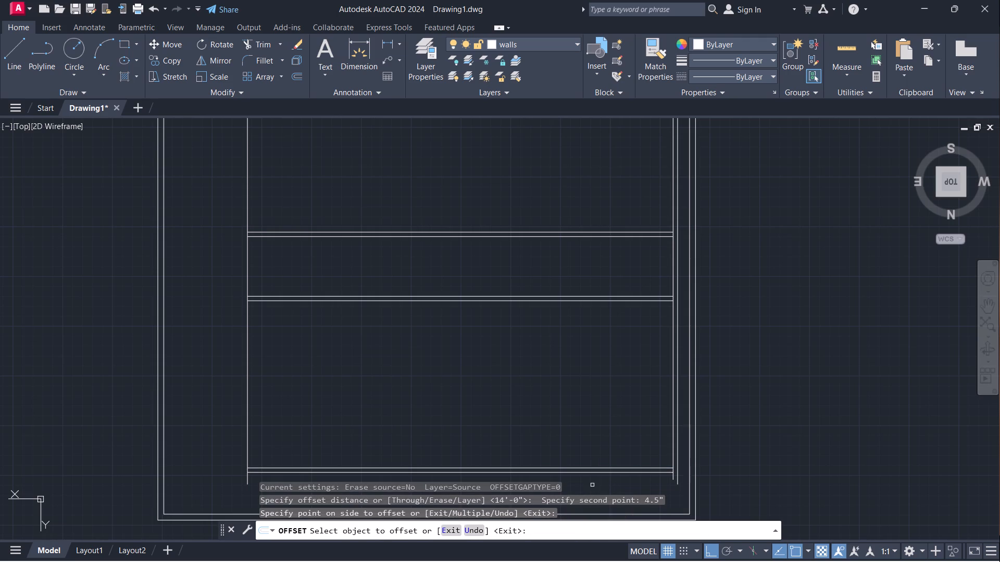
pyautogui.press('Escape')
# Extend the north face line of the north inner wall to the outer face of the west inner wall.
pyautogui.press('e')
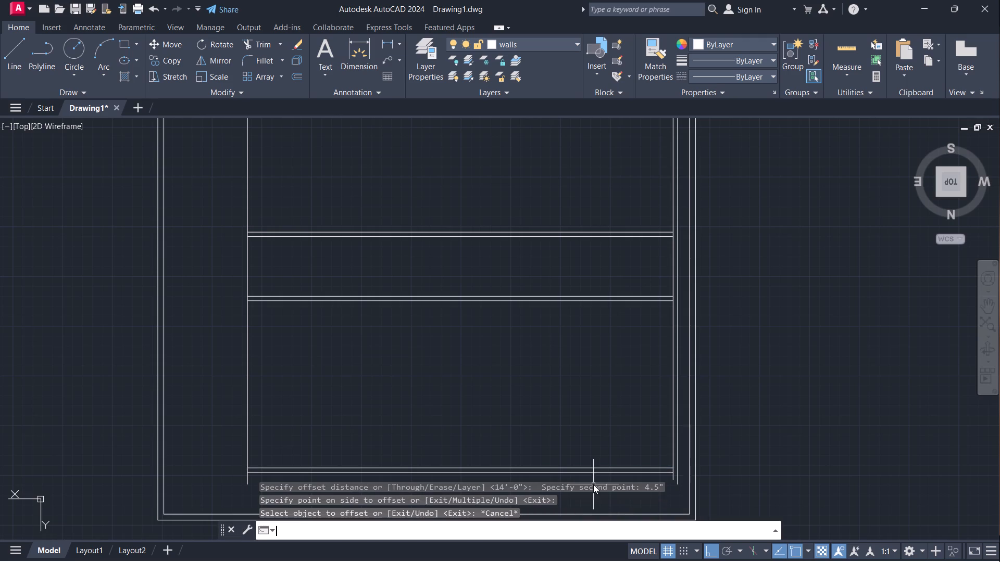
pyautogui.press('x')
pyautogui.press('Return')
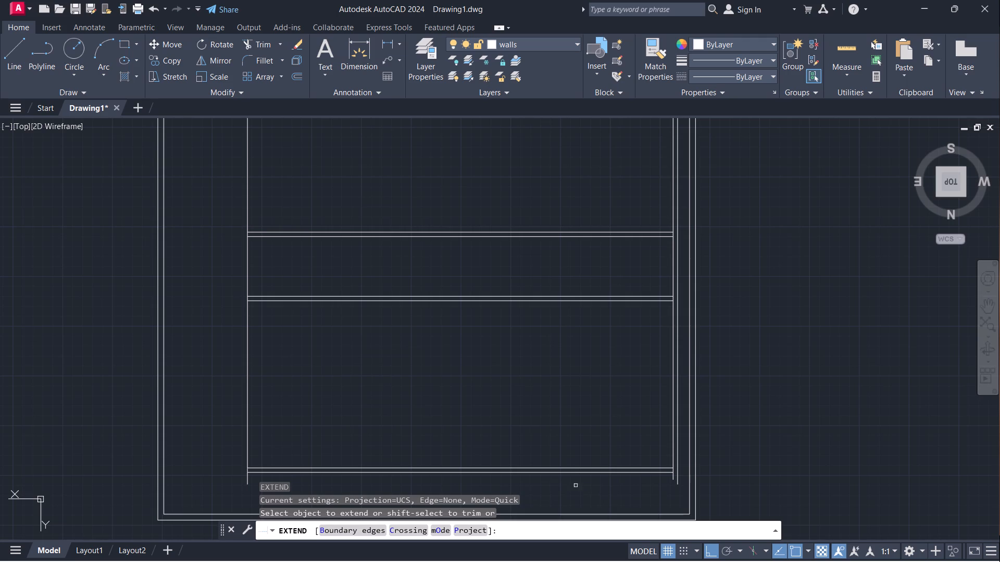
pyautogui.click(651, 474)
pyautogui.press('Escape')
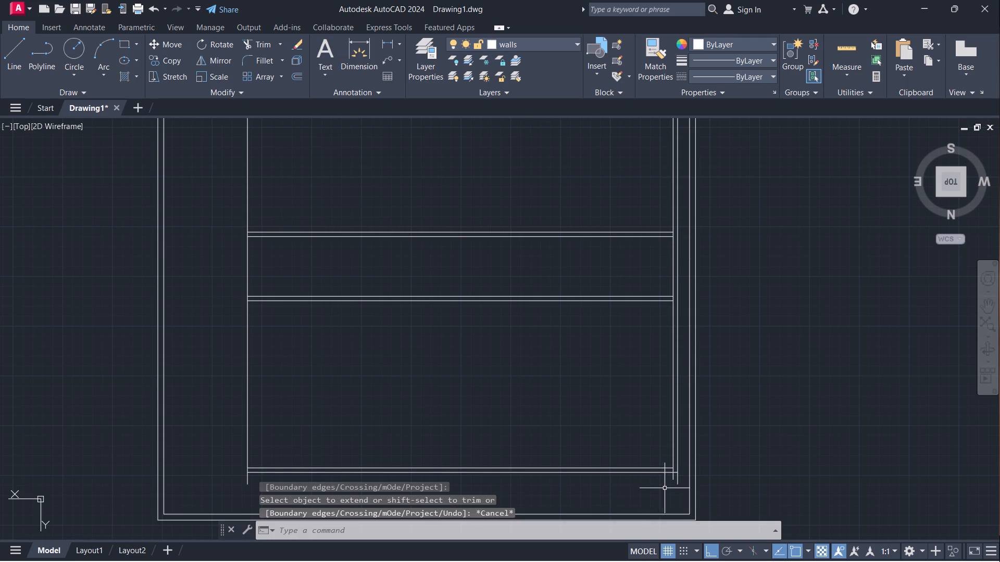
# Trim the east and west wall lines projecting past the north inner wall and clean up the overlap at its northwest corner.
pyautogui.write('tr')
pyautogui.press('Return')
pyautogui.scroll(3, 682, 490)
pyautogui.moveTo(682, 459); pyautogui.dragTo(616, 455)
pyautogui.scroll(-4, 621, 456)
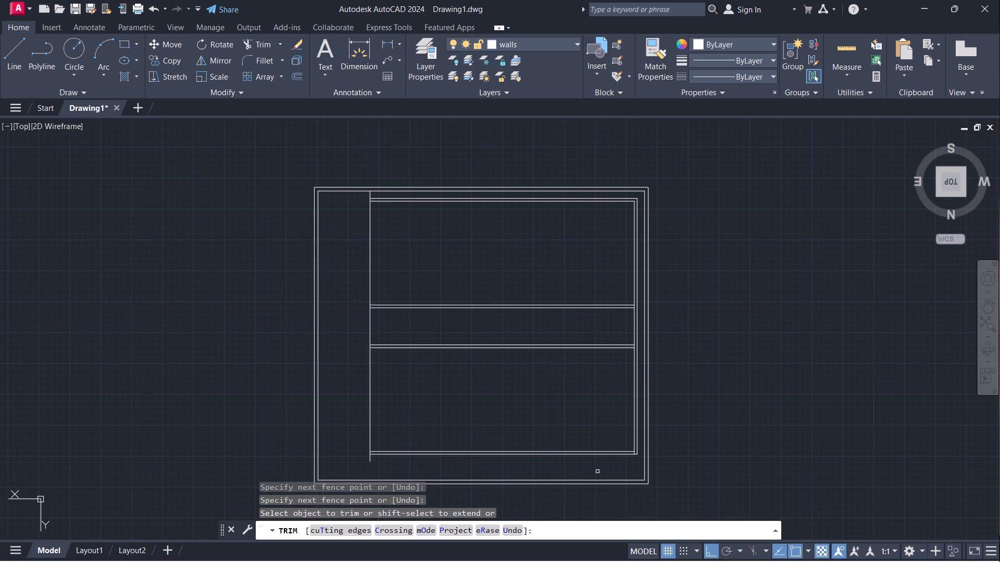
pyautogui.scroll(2, 359, 464)
pyautogui.moveTo(393, 455); pyautogui.dragTo(385, 455)
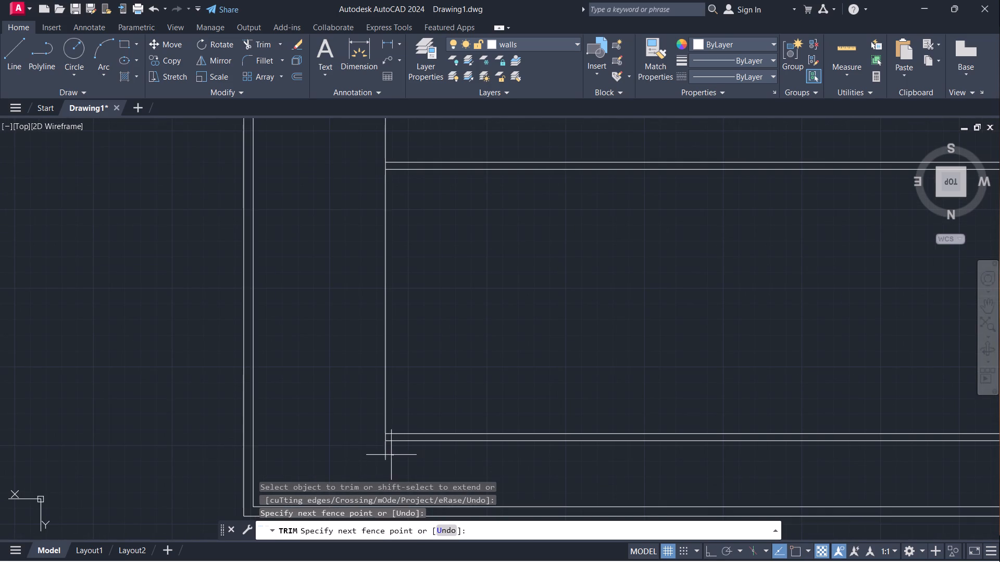
pyautogui.moveTo(385, 455); pyautogui.dragTo(374, 455)
pyautogui.scroll(-2, 484, 460)
pyautogui.scroll(2, 732, 446)
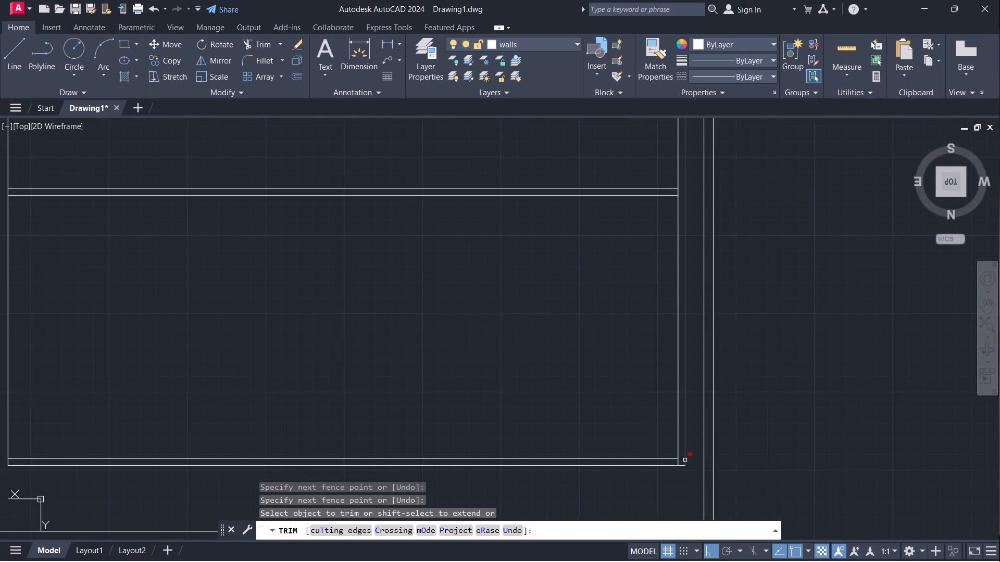
pyautogui.scroll(3, 684, 460)
pyautogui.moveTo(662, 466); pyautogui.dragTo(622, 466)
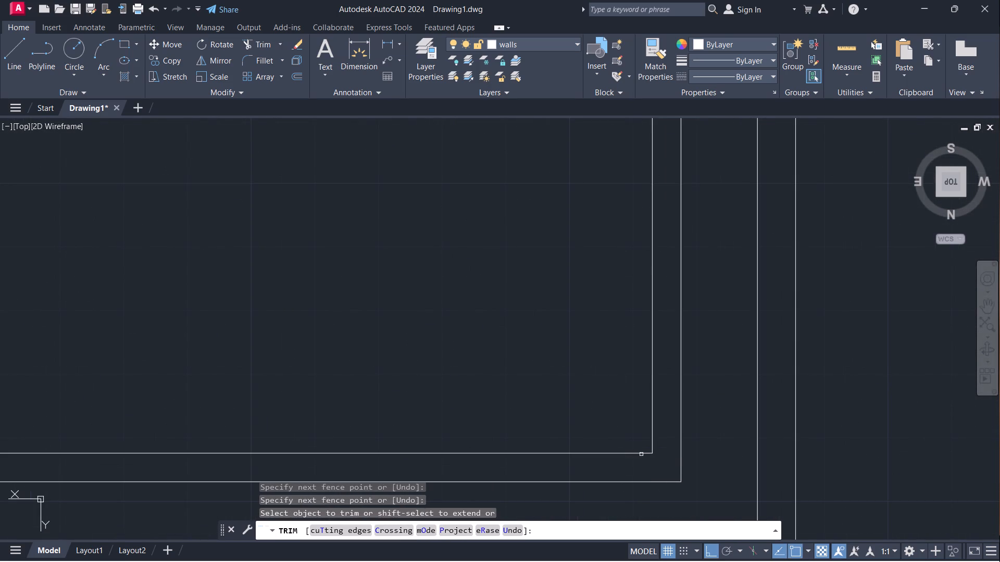
pyautogui.press('Escape')
# Offset the inner face line of the west inner wall 14' to the east.
pyautogui.scroll(-5, 562, 384)
pyautogui.moveTo(517, 339); pyautogui.dragTo(518, 338, button='middle')
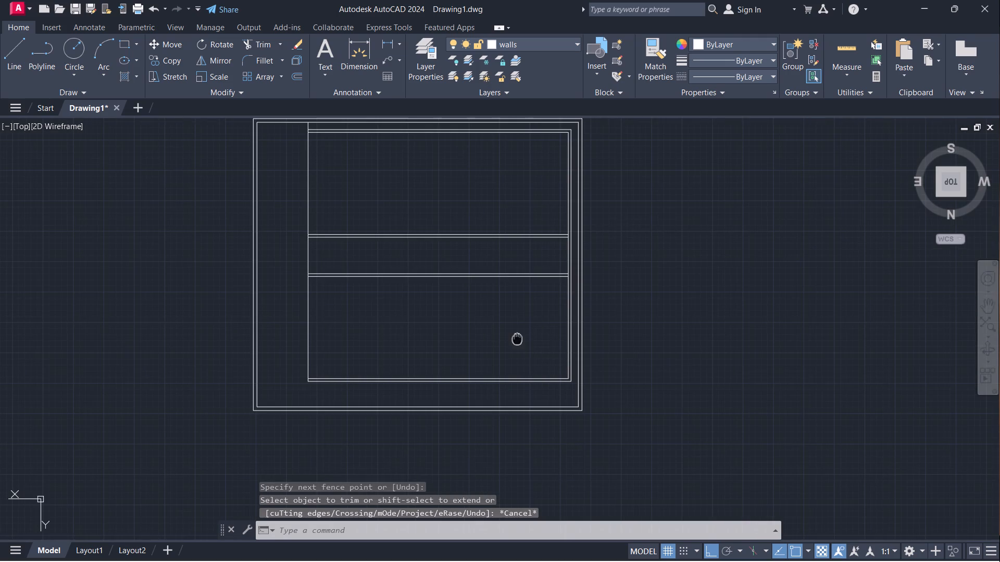
pyautogui.moveTo(518, 338); pyautogui.dragTo(603, 374, button='middle')
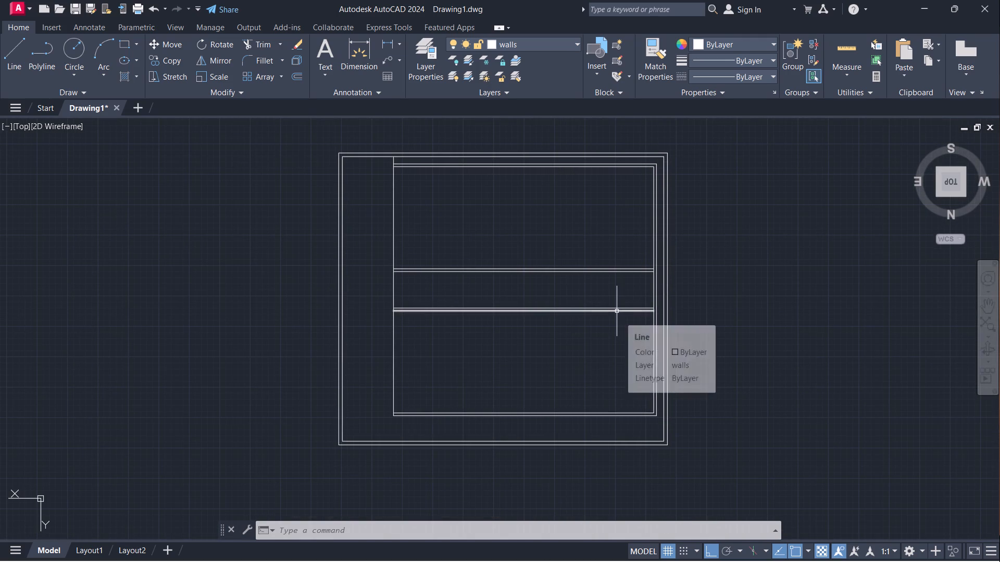
pyautogui.press('Escape')
pyautogui.press('o')
pyautogui.press('Return')
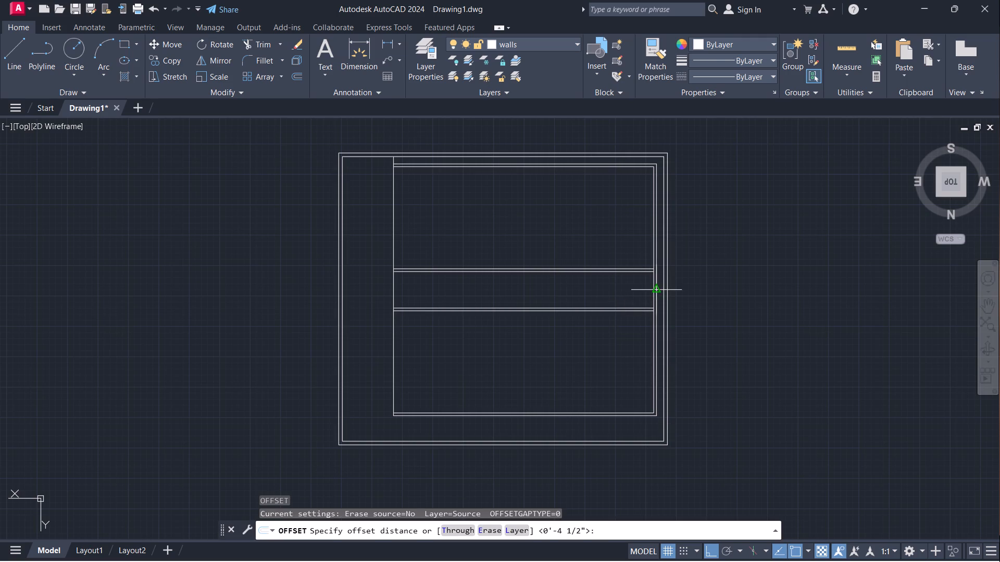
pyautogui.click(653, 290)
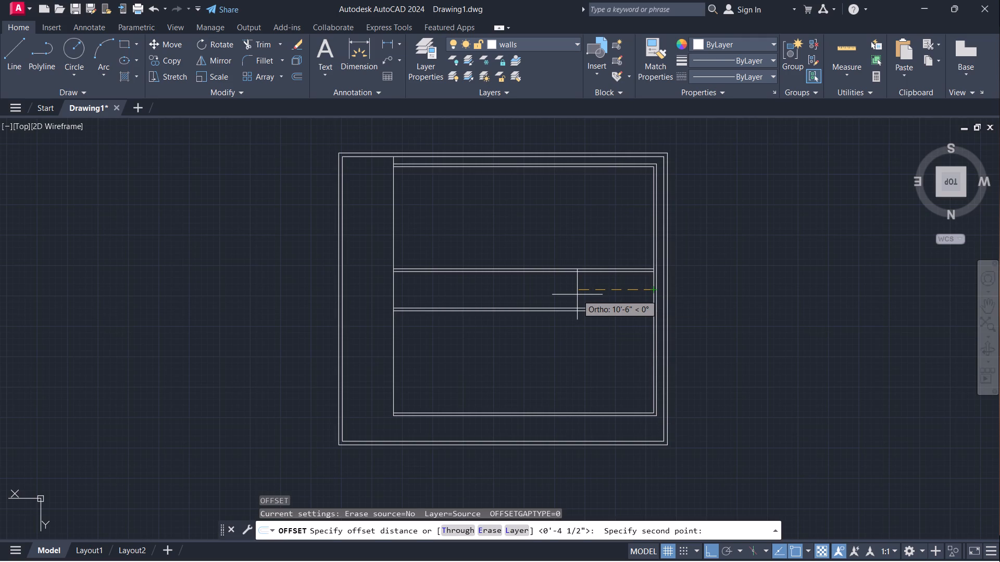
pyautogui.write("14'")
pyautogui.press('Return')
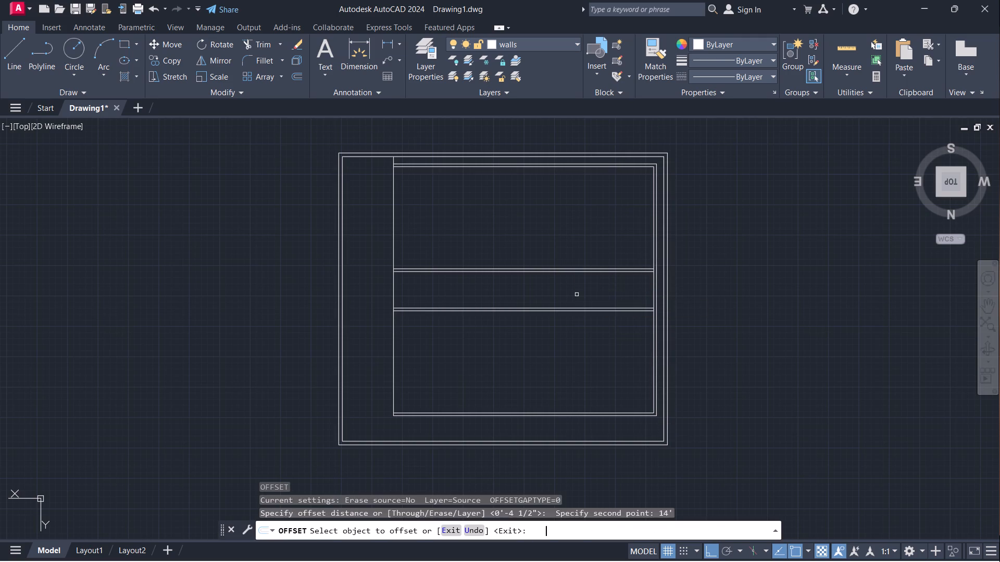
pyautogui.click(654, 291)
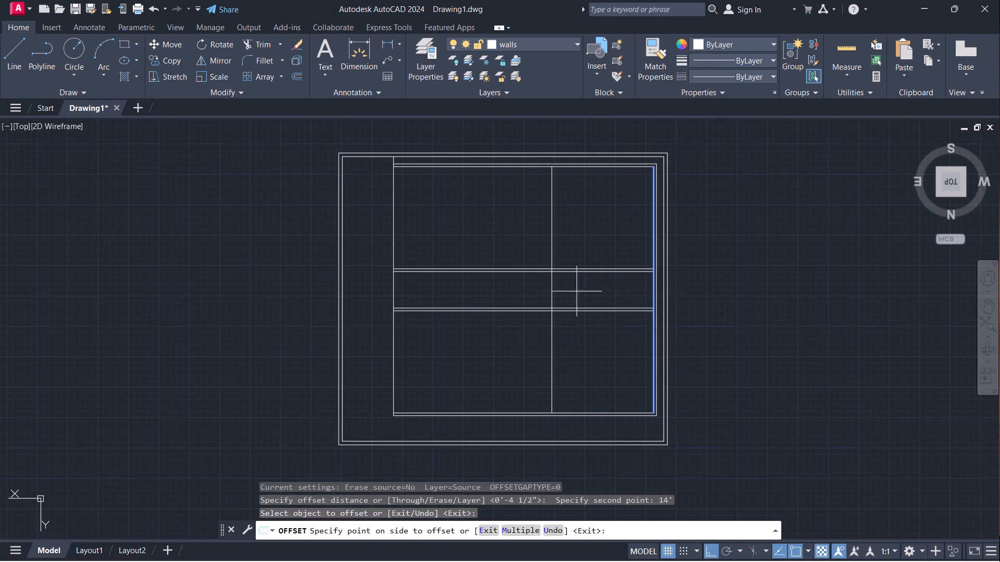
pyautogui.click(518, 289)
pyautogui.press('Escape')
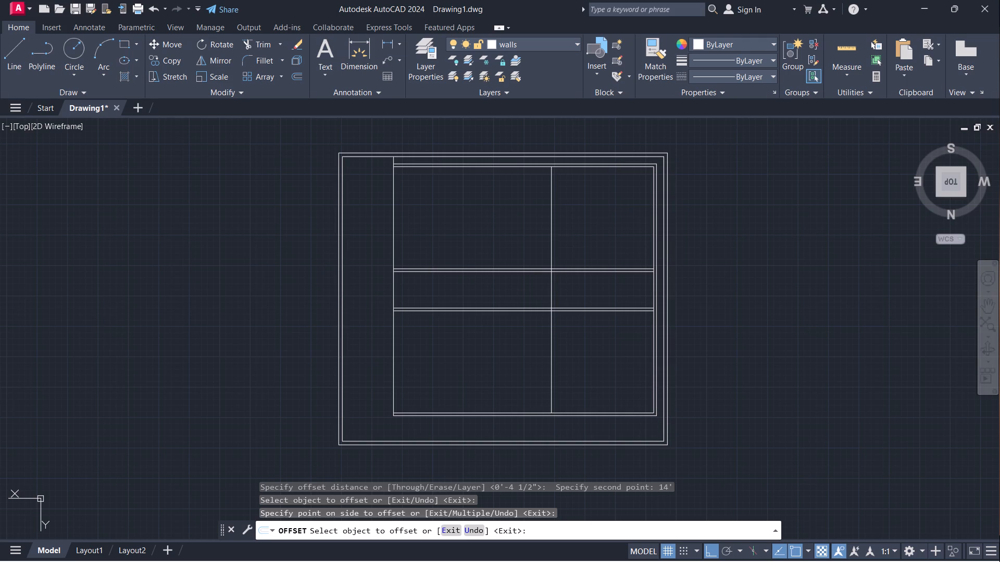
# Offset the new north-south partition line 4.5" to the east to form the partition's other face.
pyautogui.click(552, 287)
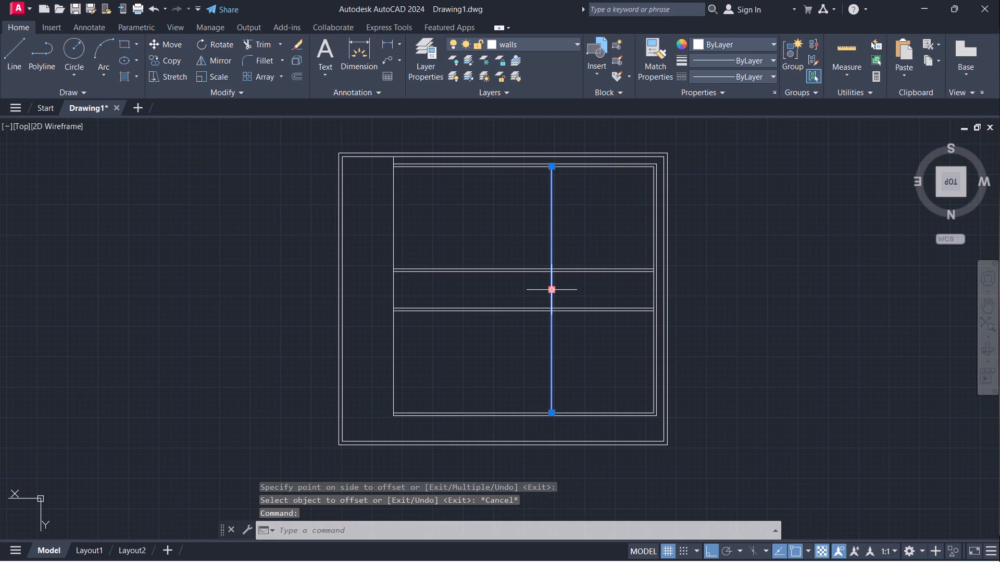
pyautogui.press('o')
pyautogui.press('Return')
pyautogui.click(552, 287)
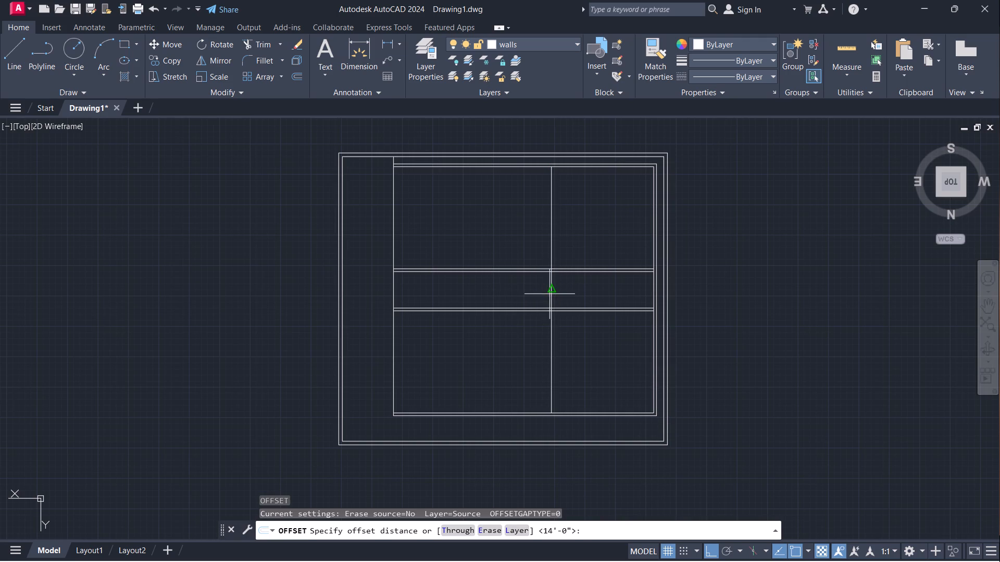
pyautogui.click(550, 294)
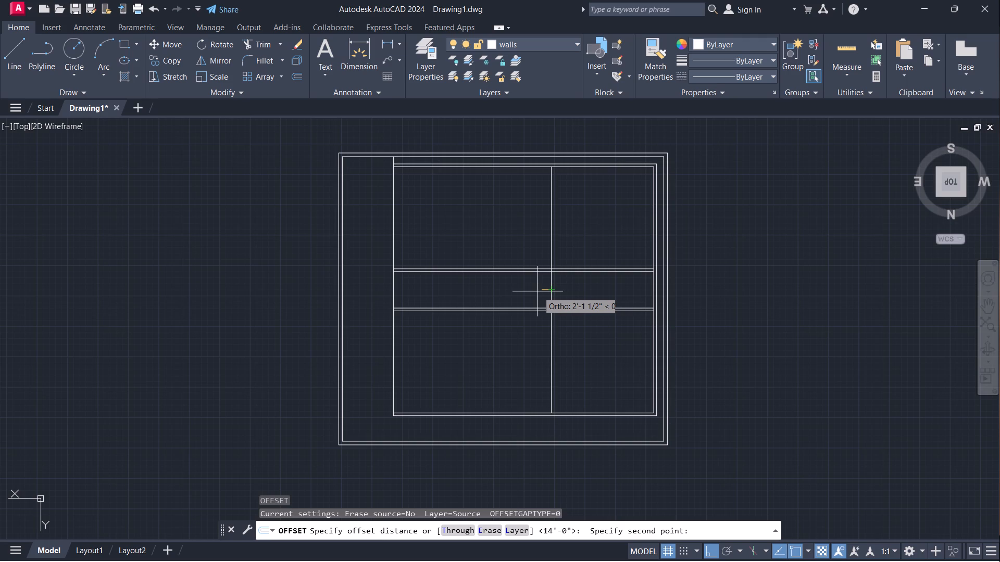
pyautogui.write('4.5"')
pyautogui.press('Return')
pyautogui.click(537, 291)
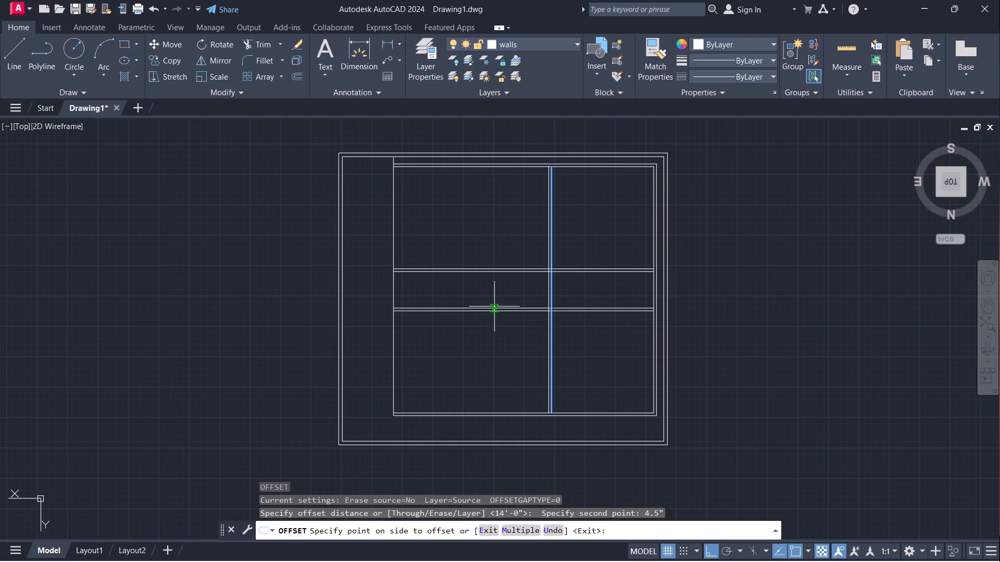
pyautogui.click(488, 293)
pyautogui.press('Escape')
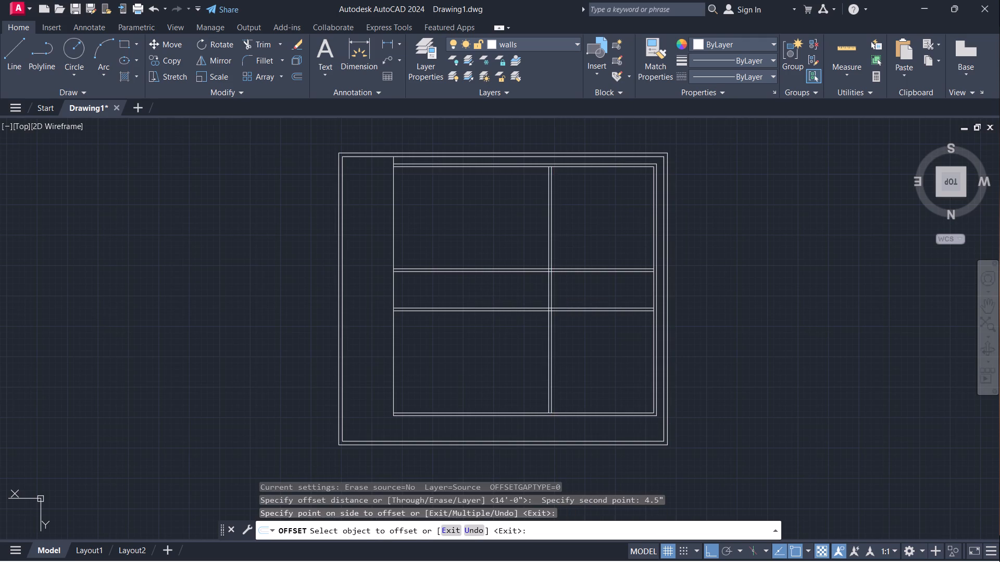
# Trim away the two east-west partitions' lines on the east side of the new north-south partition.
pyautogui.write('tr')
pyautogui.press('Return')
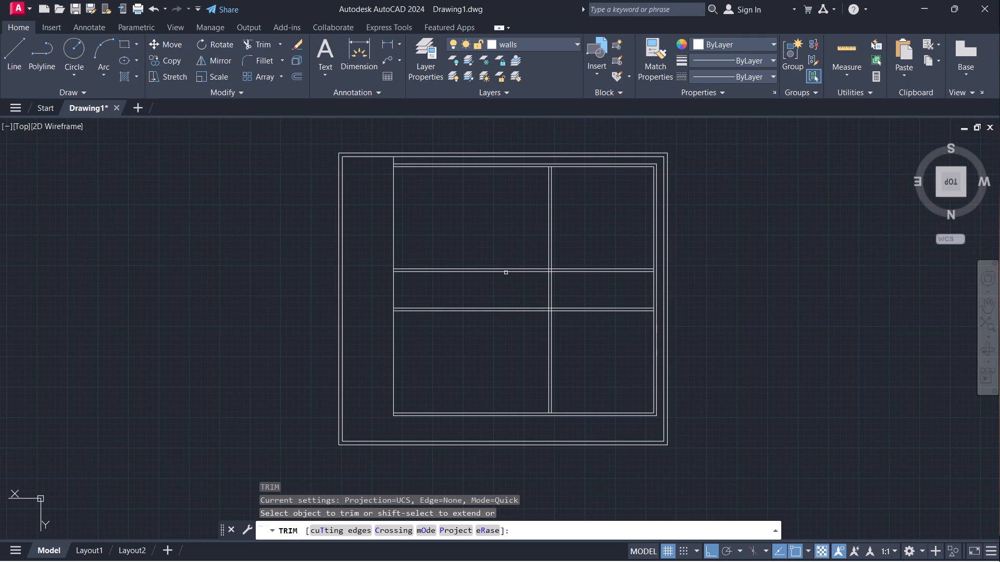
pyautogui.moveTo(504, 249); pyautogui.dragTo(488, 339)
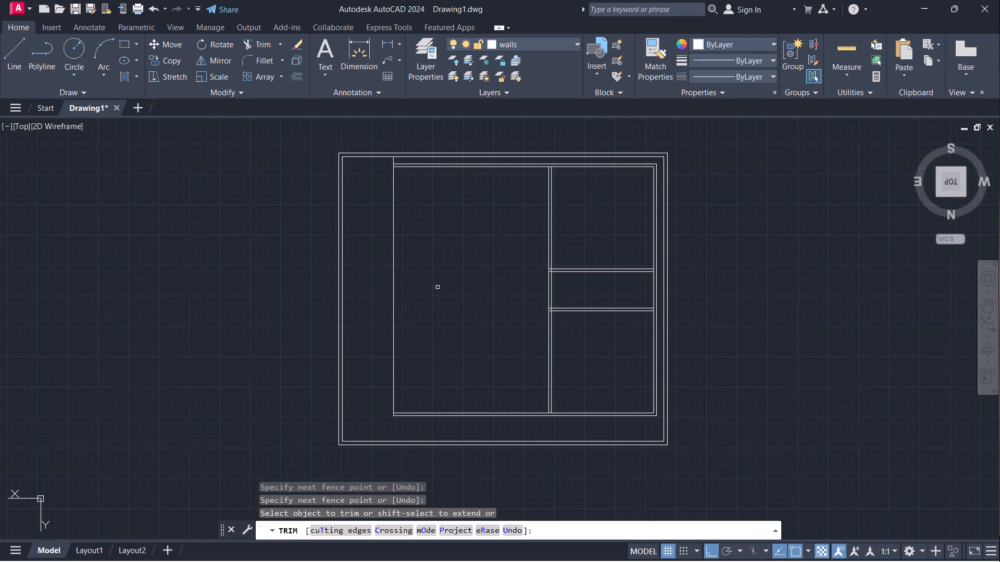
pyautogui.moveTo(428, 276); pyautogui.dragTo(520, 289, button='middle')
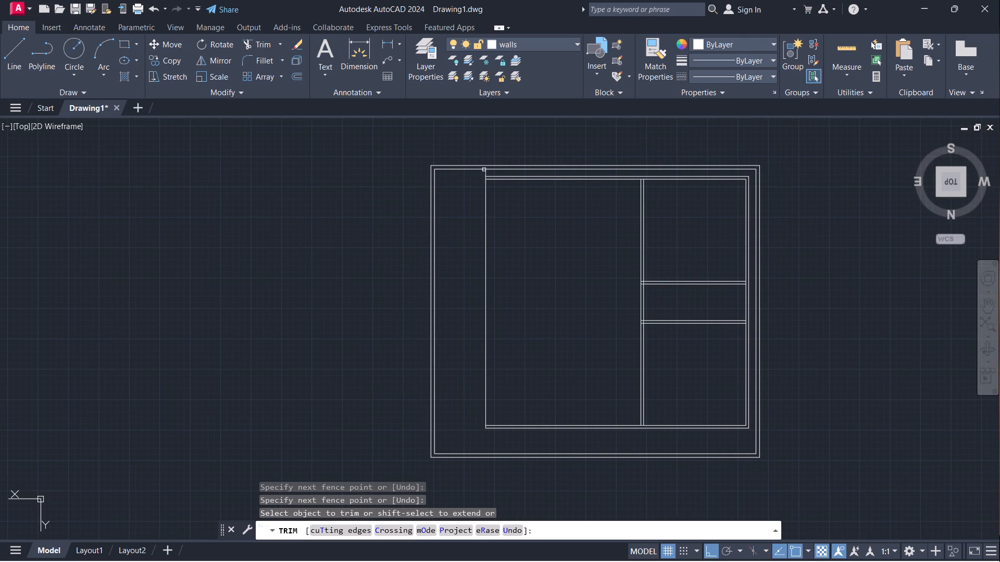
pyautogui.scroll(1, 484, 170)
pyautogui.scroll(-1, 588, 249)
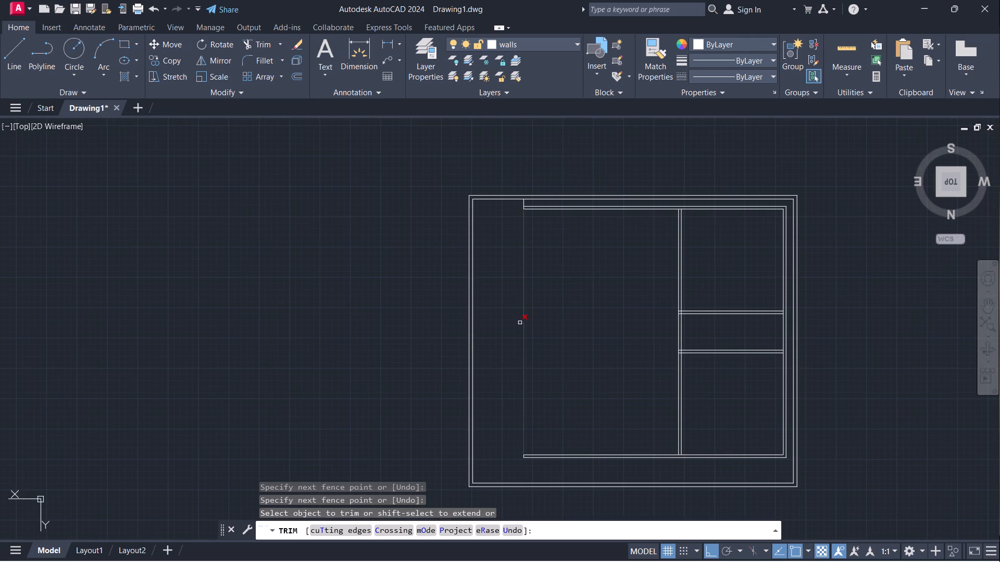
pyautogui.press('Escape')
# Offset the east inner wall line 4.5" to the west to form the wall's inner face.
pyautogui.press('o')
pyautogui.press('Return')
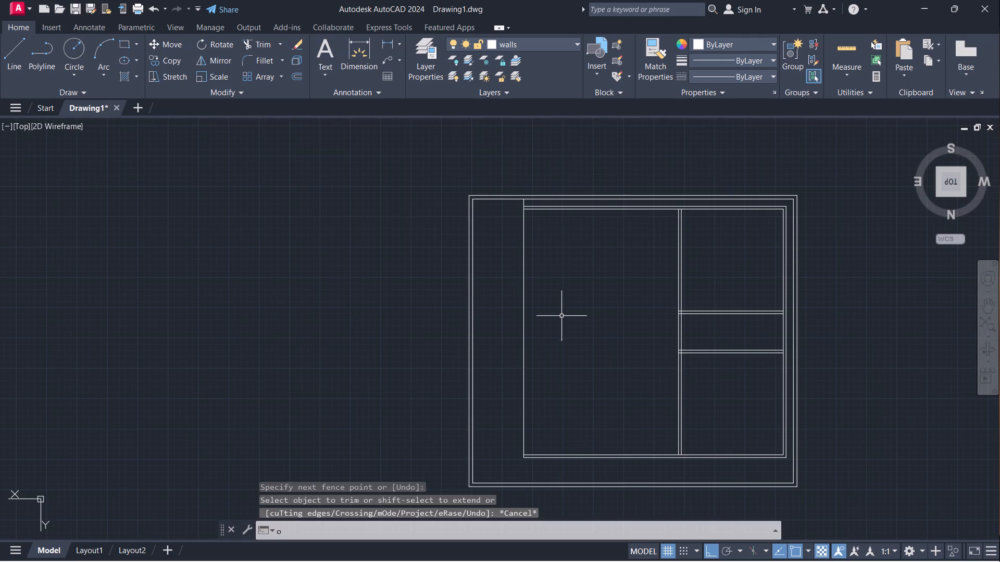
pyautogui.click(522, 330)
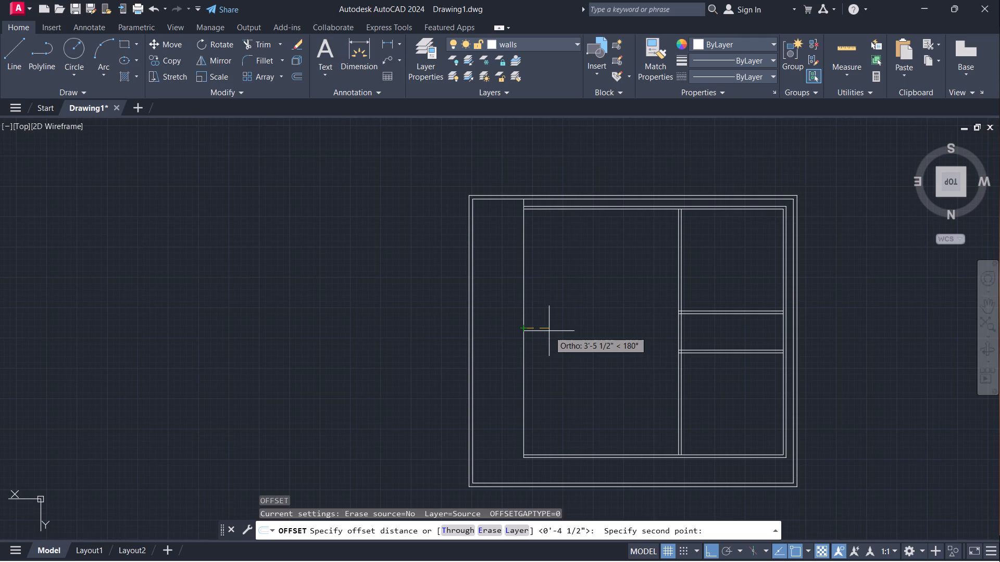
pyautogui.write('4.5"')
pyautogui.press('Return')
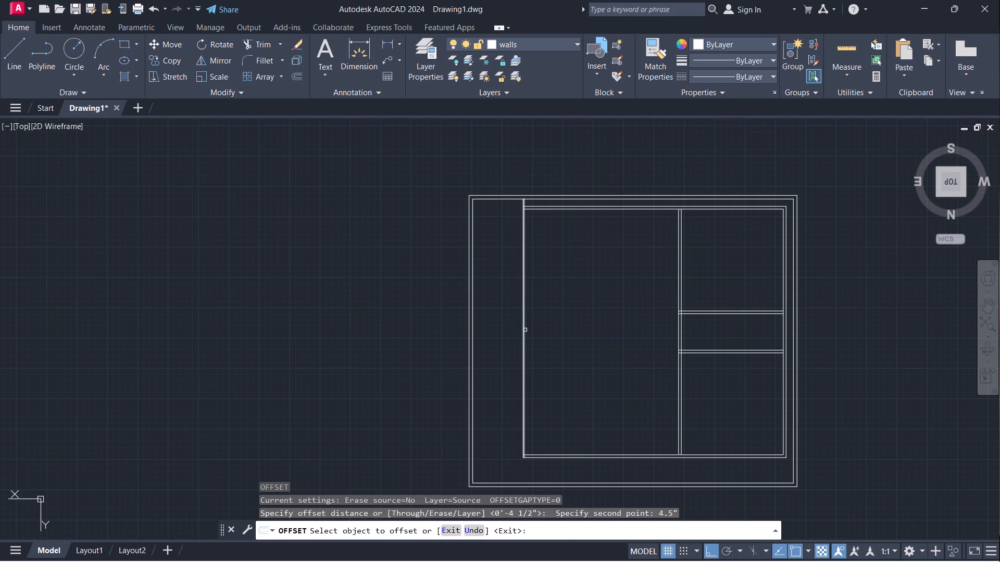
pyautogui.click(525, 330)
pyautogui.click(564, 323)
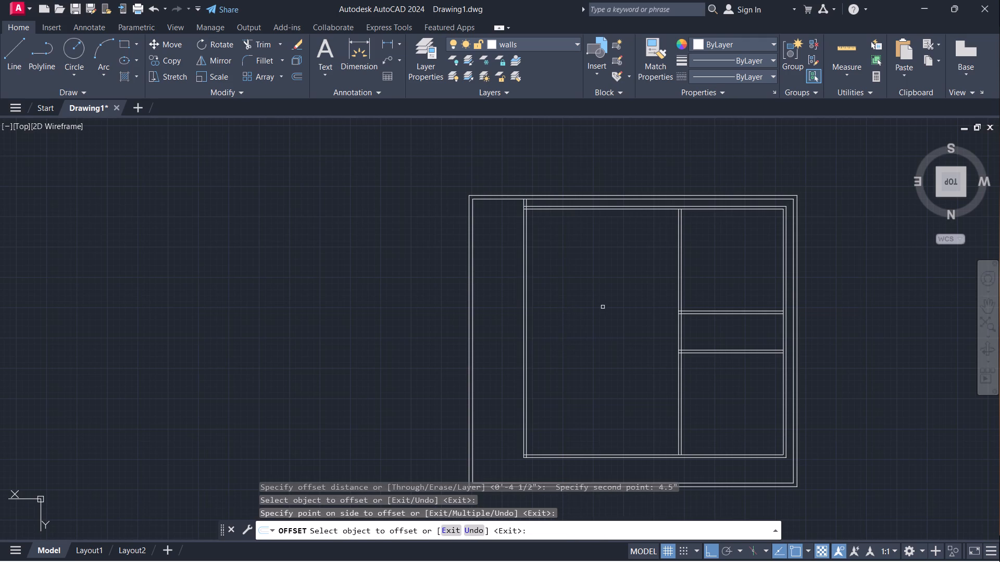
pyautogui.press('Escape')
# Trim the overlapping line ends at the northeast corner of the inner walls.
pyautogui.scroll(2, 549, 465)
pyautogui.scroll(2, 491, 445)
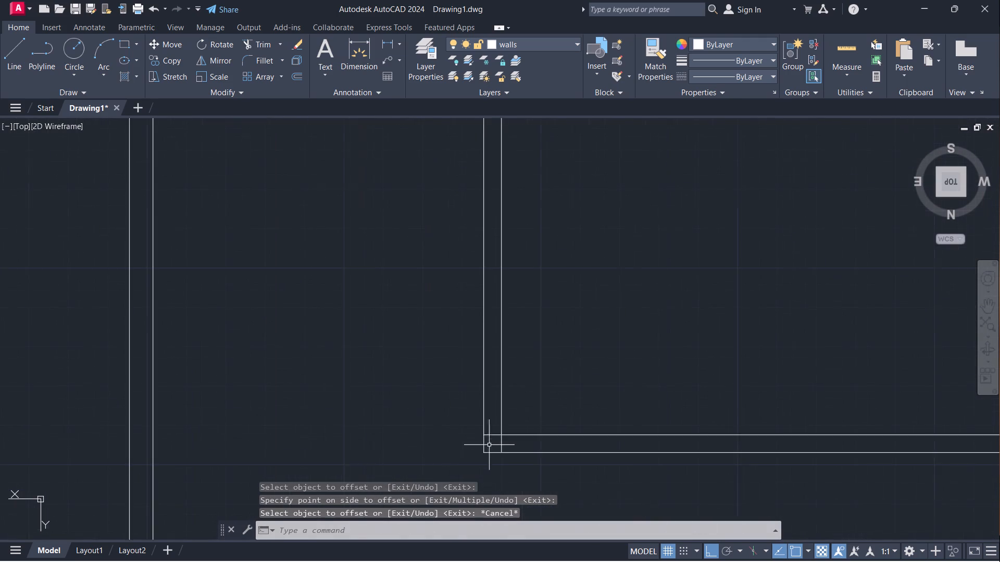
pyautogui.scroll(1, 489, 445)
pyautogui.write('tr')
pyautogui.press('Return')
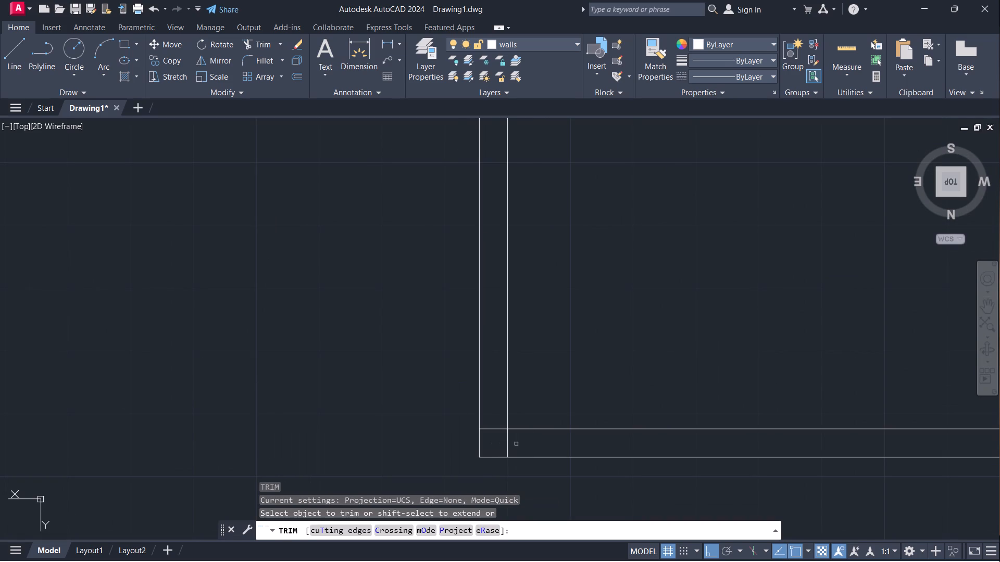
pyautogui.moveTo(521, 440); pyautogui.dragTo(495, 422)
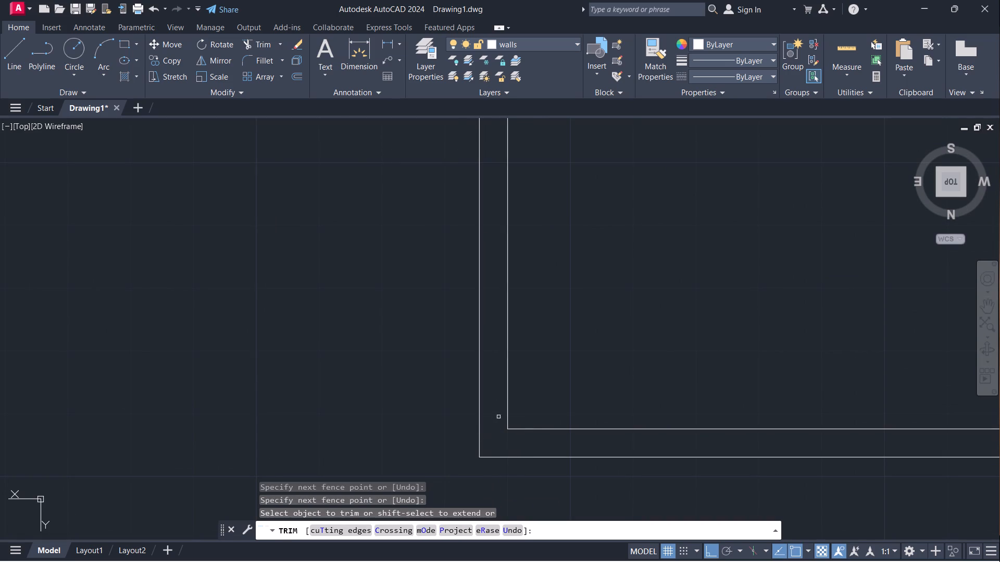
pyautogui.press('Escape')
# Examine the overall wall layout and the large undivided room on the east side.
pyautogui.scroll(-2, 553, 376)
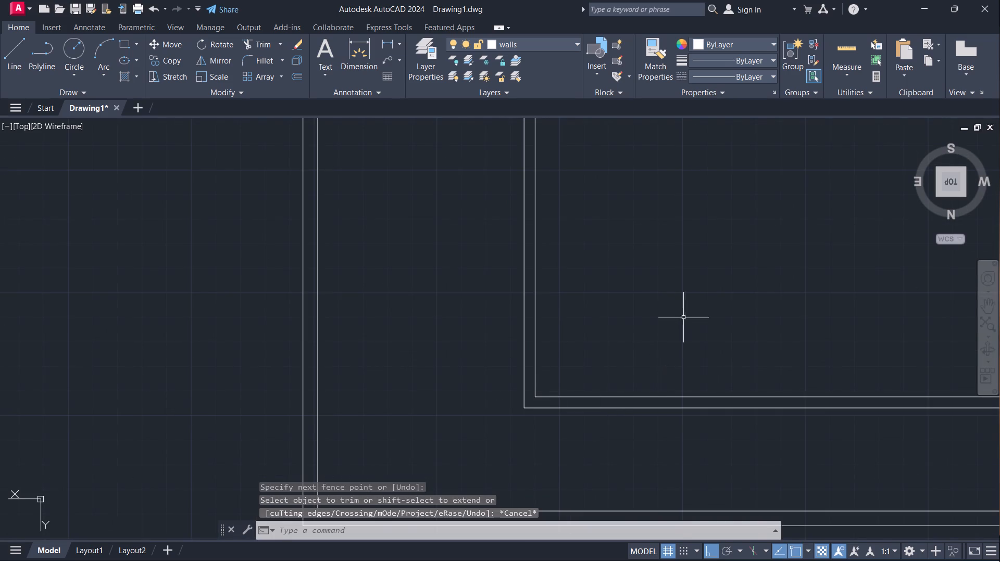
pyautogui.scroll(-1, 679, 310)
pyautogui.moveTo(696, 286); pyautogui.dragTo(573, 375, button='middle')
pyautogui.scroll(-2, 609, 350)
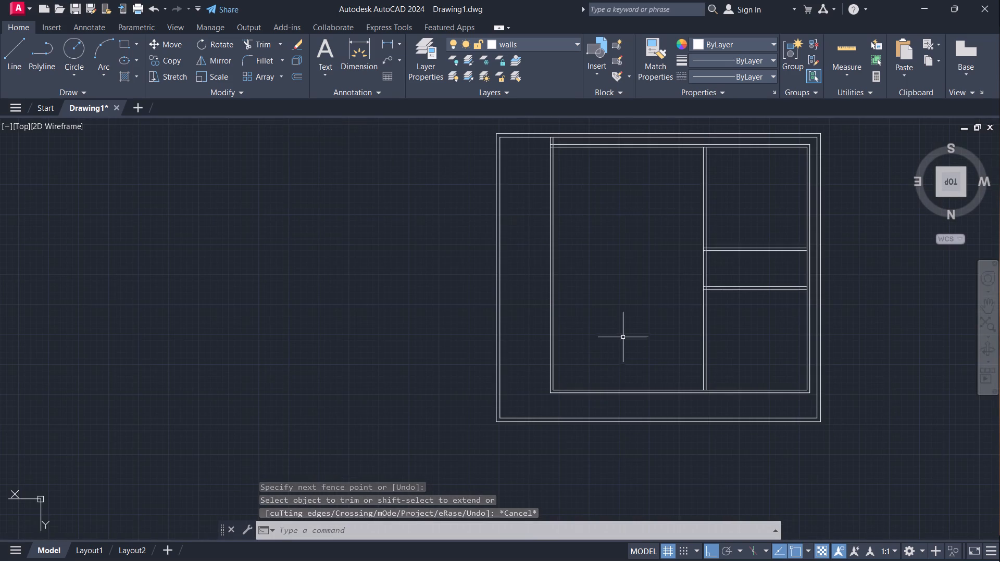
pyautogui.scroll(-1, 629, 327)
pyautogui.moveTo(629, 327); pyautogui.dragTo(593, 344, button='middle')
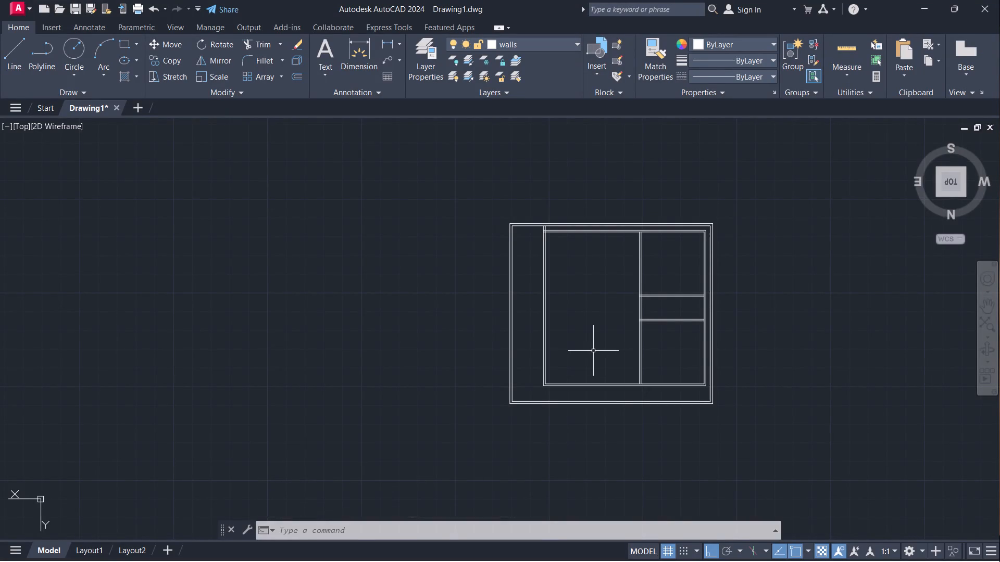
pyautogui.scroll(1, 590, 341)
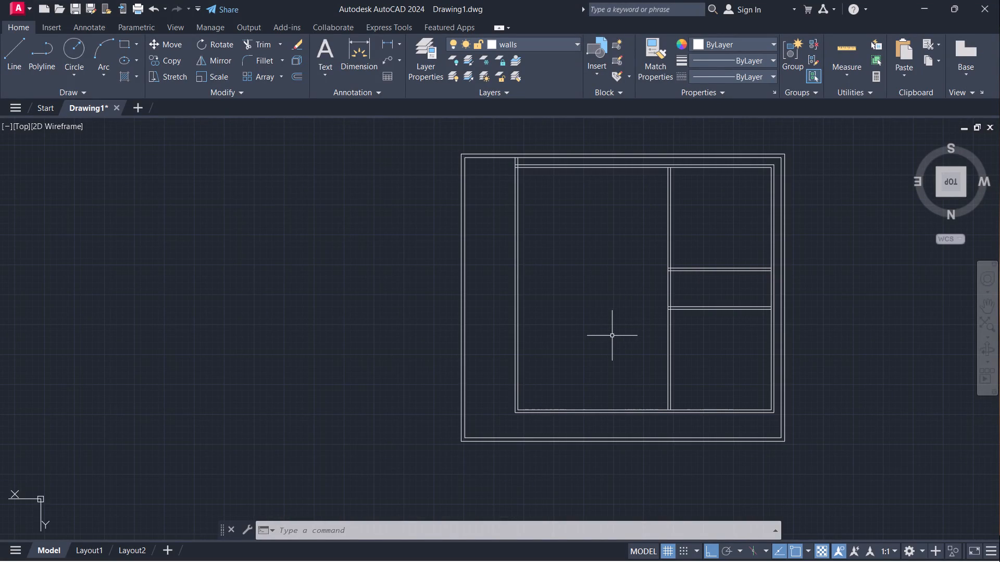
pyautogui.scroll(2, 619, 327)
pyautogui.scroll(-2, 625, 307)
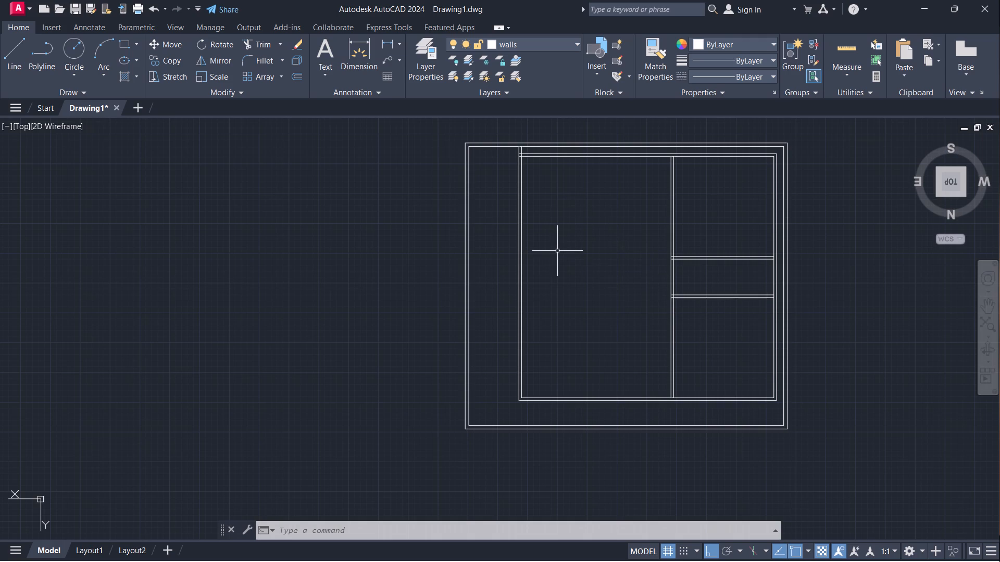
pyautogui.scroll(-1, 575, 239)
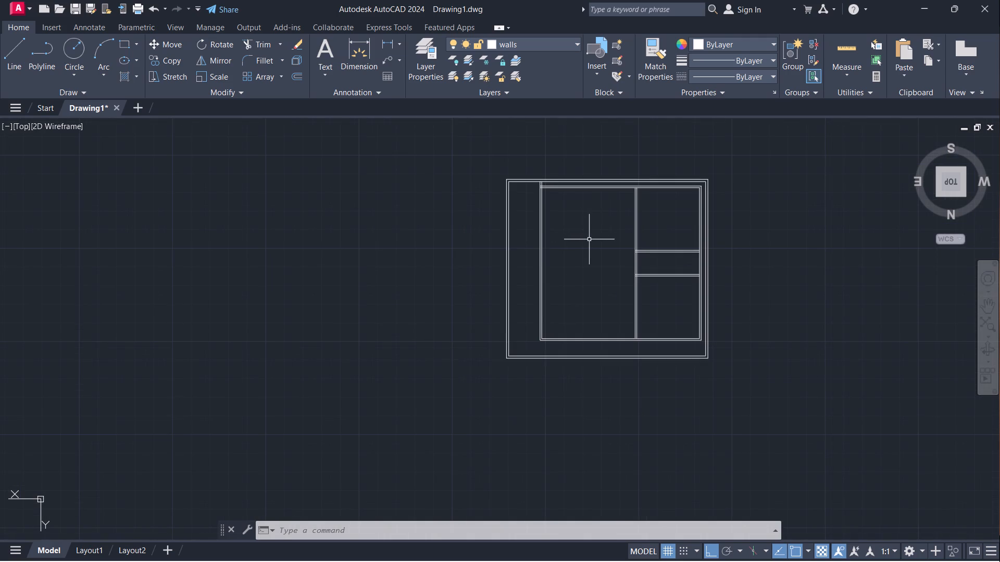
pyautogui.moveTo(590, 239); pyautogui.dragTo(560, 264, button='middle')
# Measure the east-west width of the large east room with a linear dimension, from its east wall to the north-south partition.
pyautogui.click(389, 41)
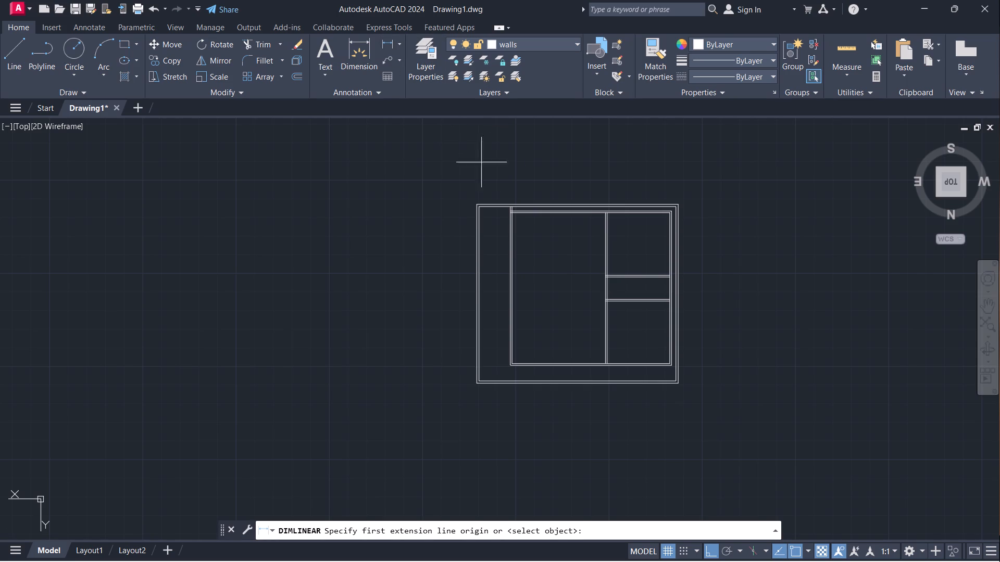
pyautogui.scroll(4, 518, 241)
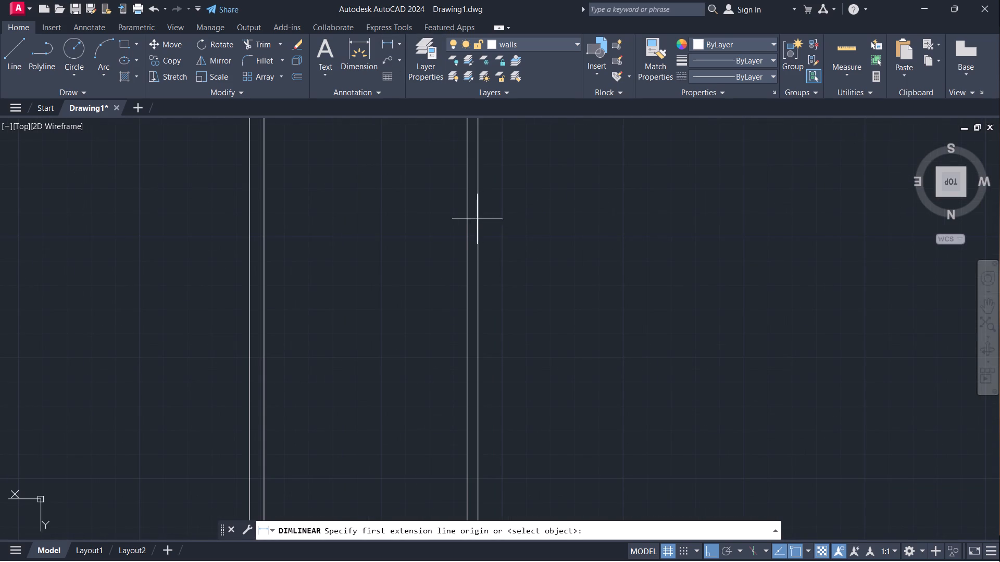
pyautogui.click(477, 220)
pyautogui.scroll(-3, 623, 225)
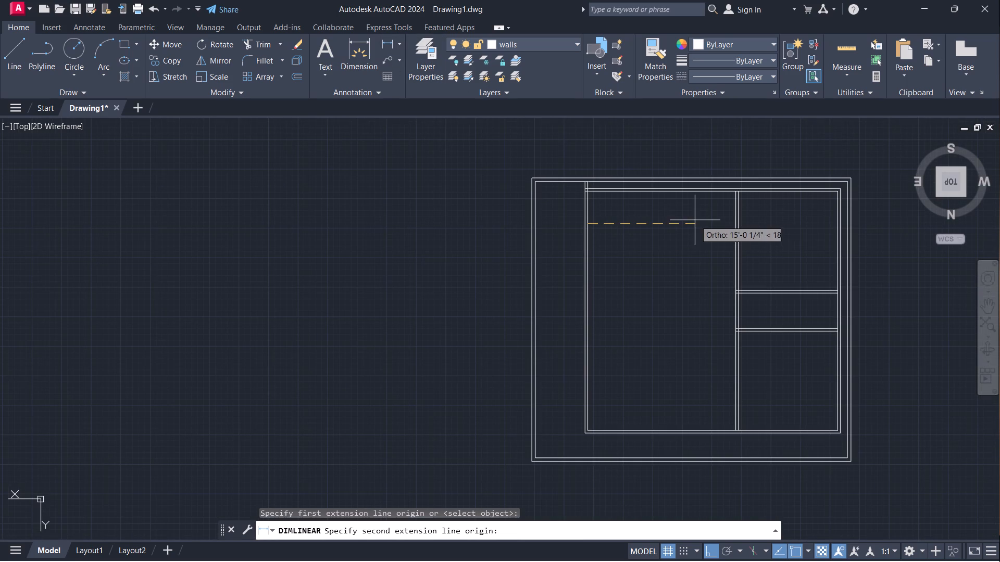
pyautogui.click(735, 225)
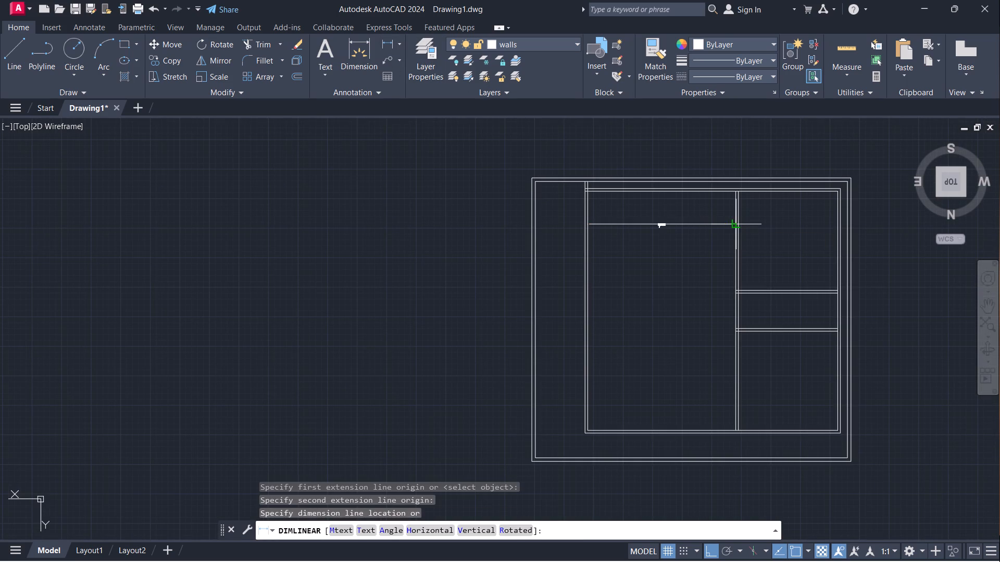
pyautogui.scroll(2, 735, 225)
pyautogui.scroll(3, 603, 256)
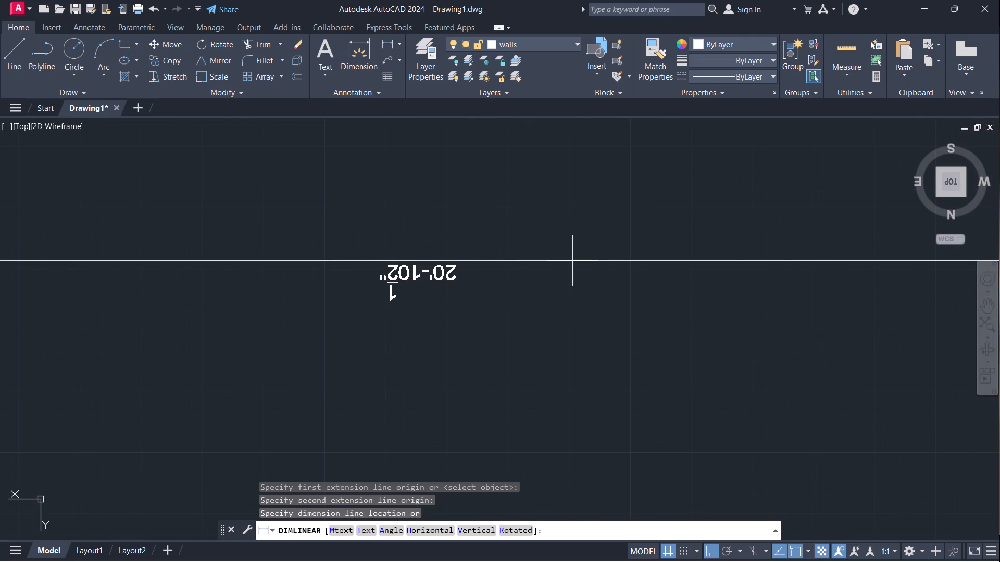
pyautogui.press('Escape')
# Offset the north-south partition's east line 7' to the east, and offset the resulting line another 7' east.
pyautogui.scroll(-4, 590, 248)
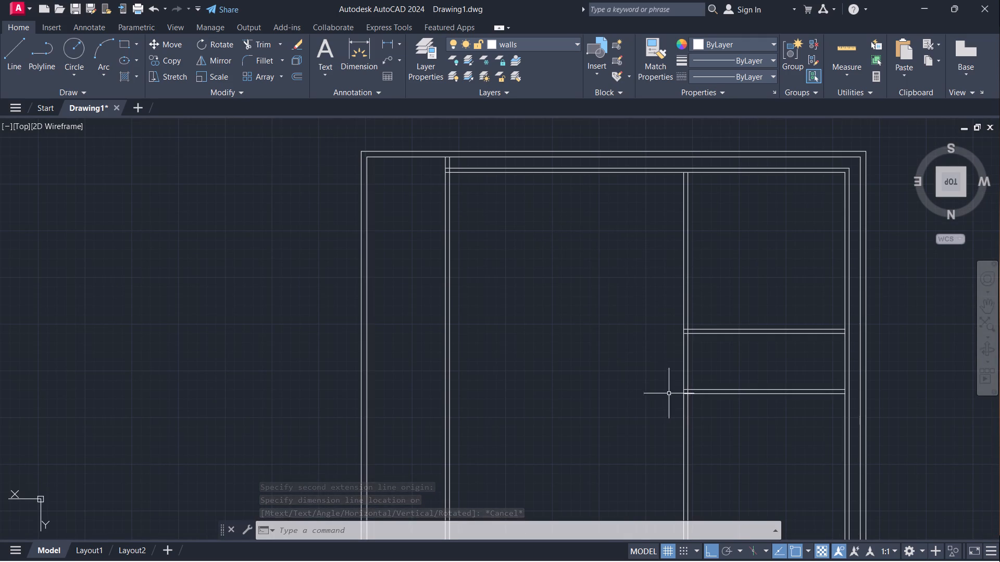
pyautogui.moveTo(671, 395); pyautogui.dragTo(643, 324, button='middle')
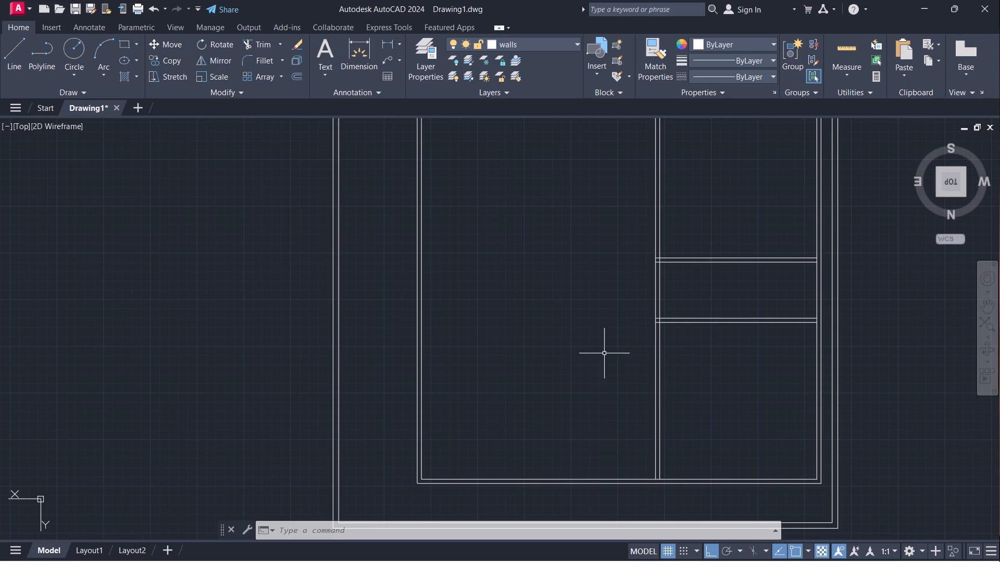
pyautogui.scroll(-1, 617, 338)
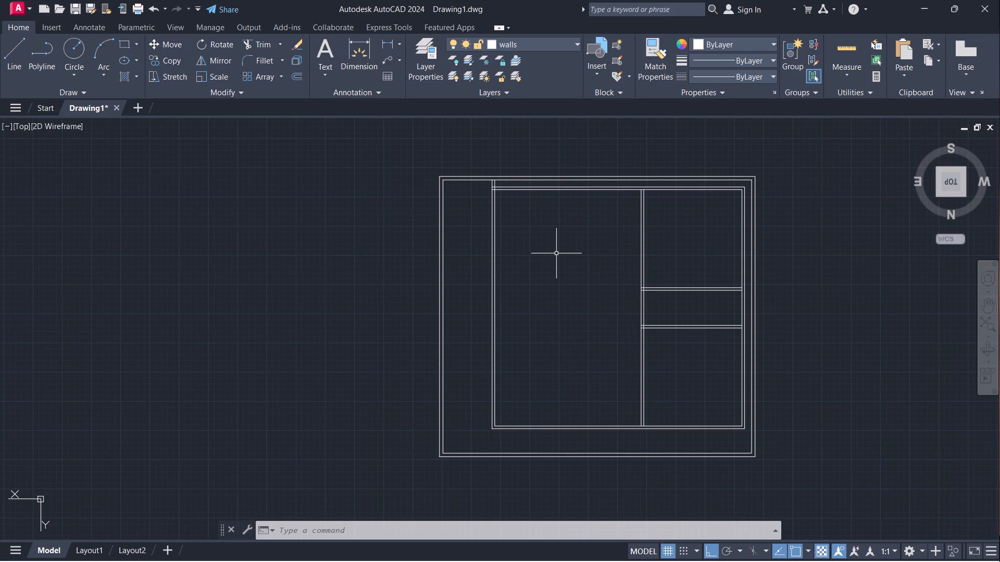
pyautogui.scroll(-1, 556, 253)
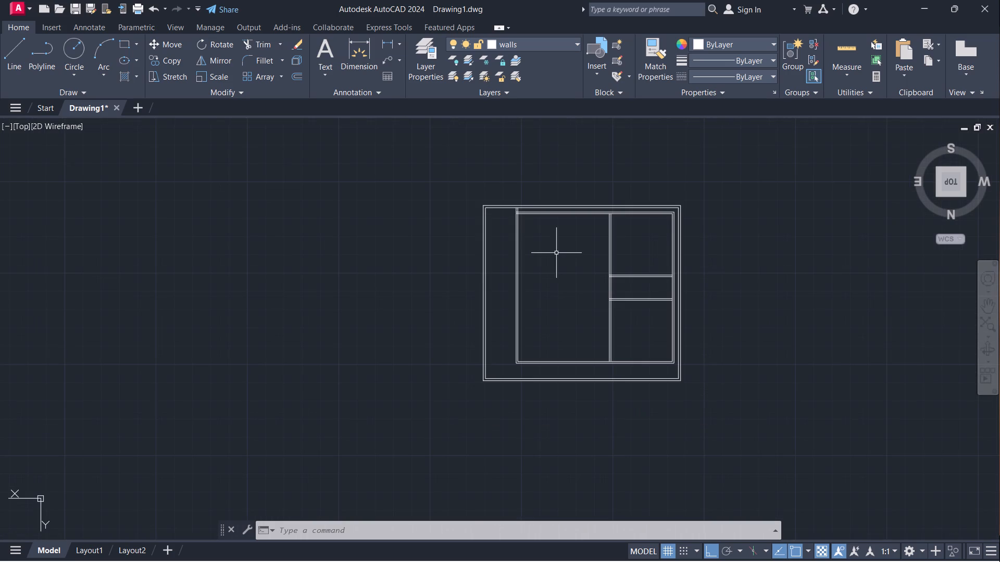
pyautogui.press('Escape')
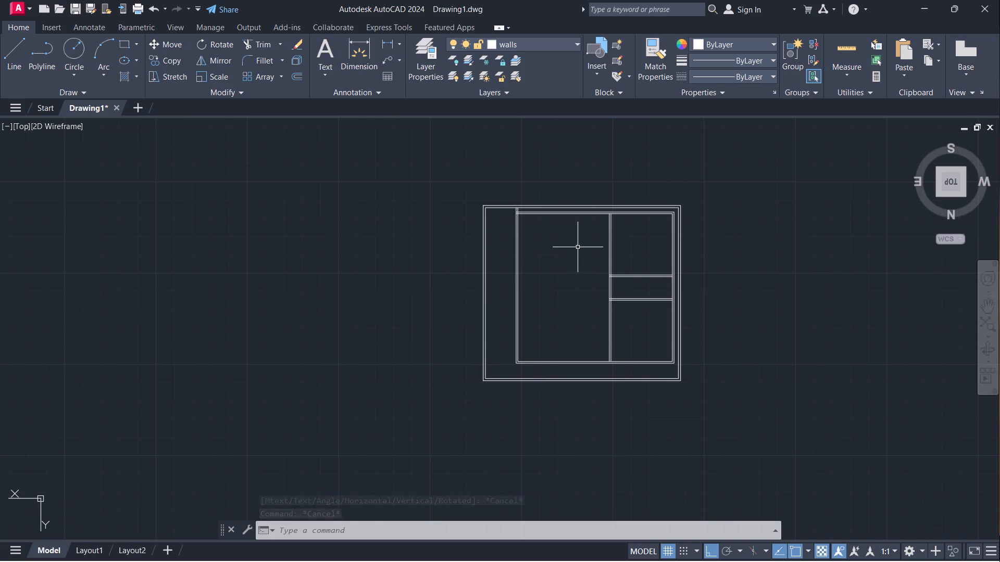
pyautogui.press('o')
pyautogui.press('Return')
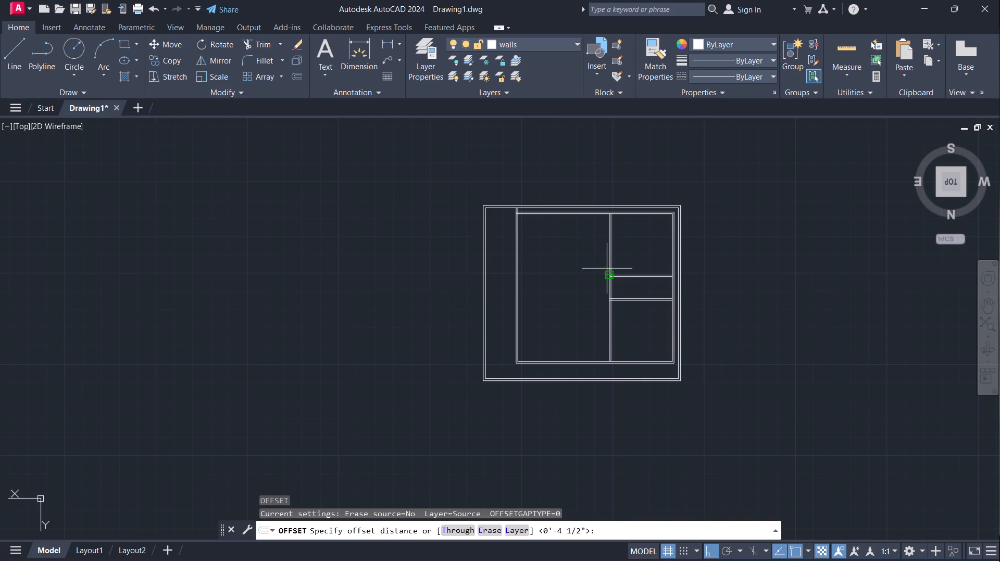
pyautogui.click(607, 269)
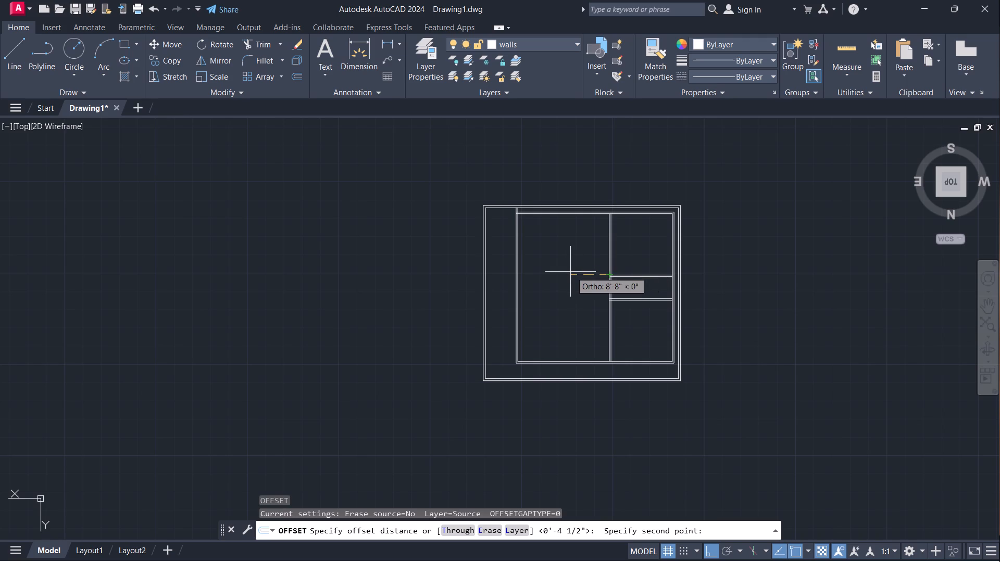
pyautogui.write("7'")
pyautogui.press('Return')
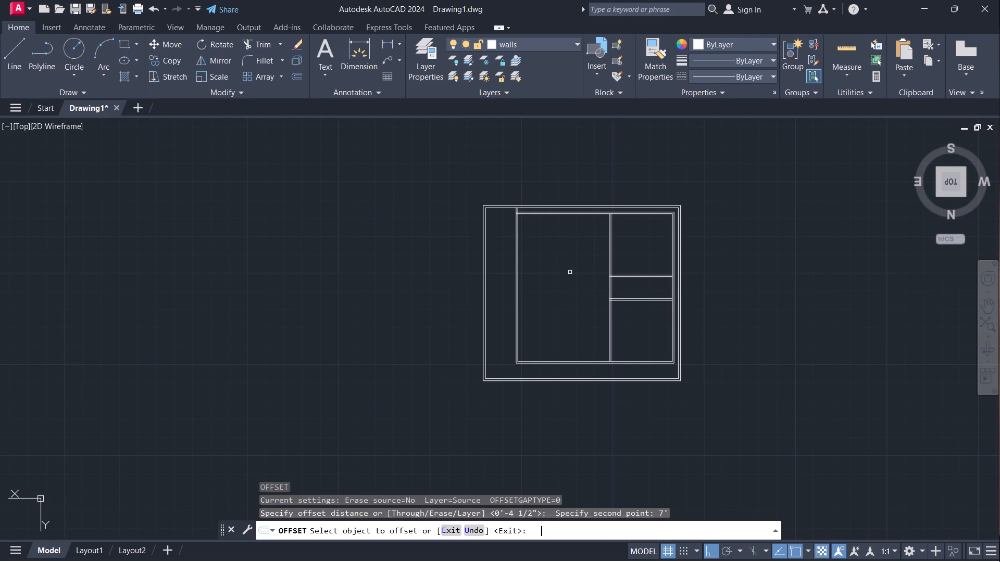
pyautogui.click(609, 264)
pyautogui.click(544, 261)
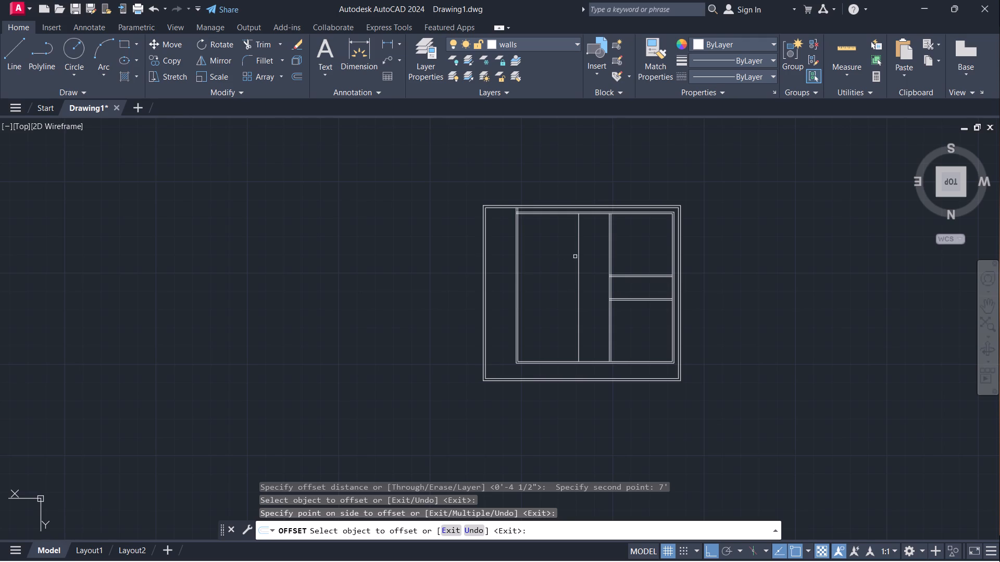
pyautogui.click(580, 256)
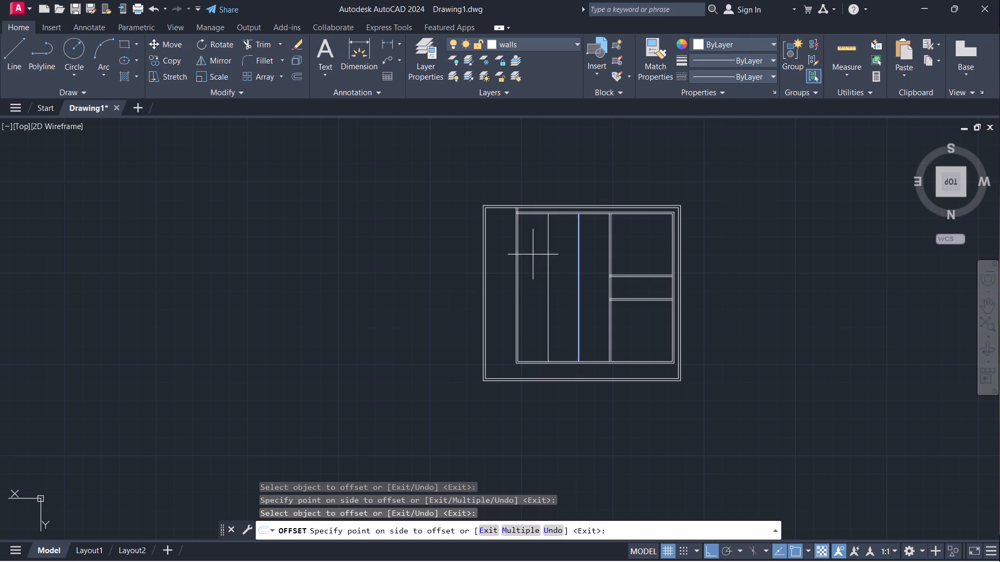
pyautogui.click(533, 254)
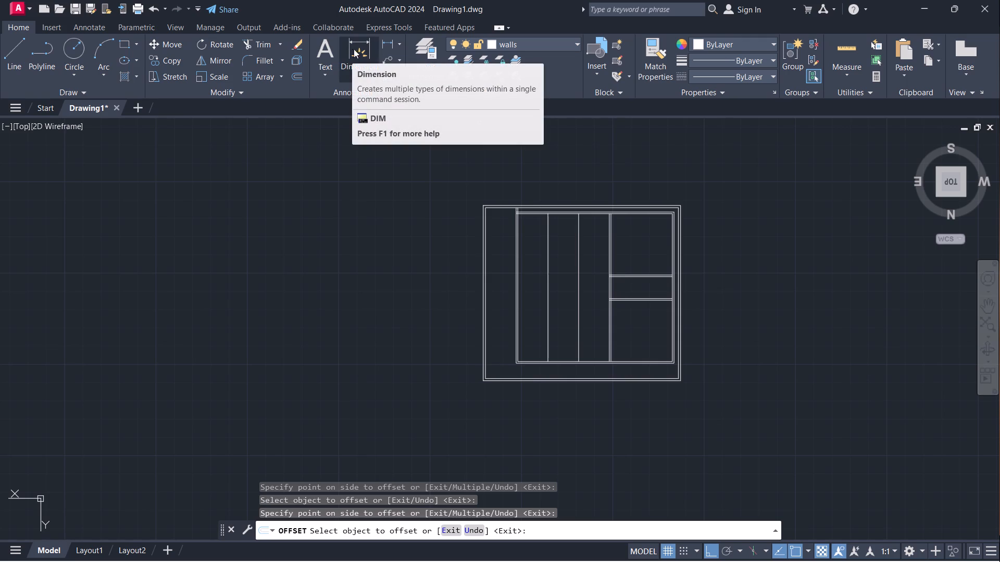
# Measure the distance between the east inner wall and the nearest new offset line with a linear dimension.
pyautogui.click(391, 43)
pyautogui.scroll(1, 518, 254)
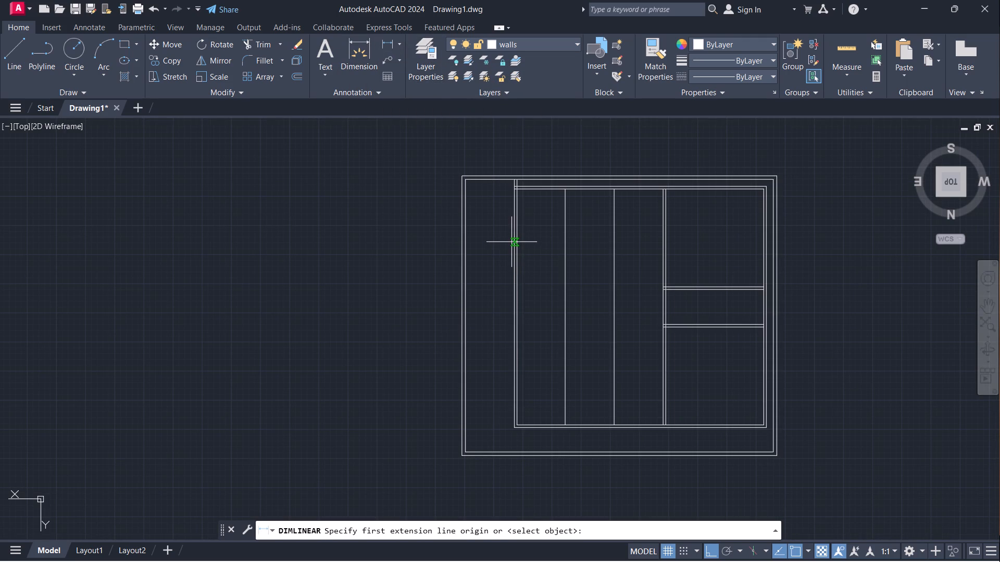
pyautogui.click(512, 242)
pyautogui.click(565, 238)
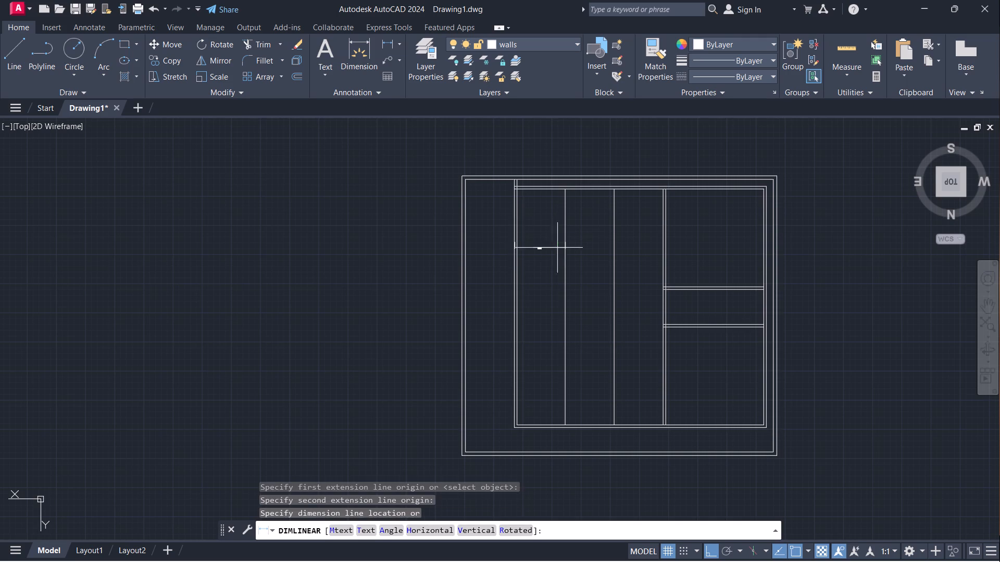
pyautogui.scroll(4, 545, 256)
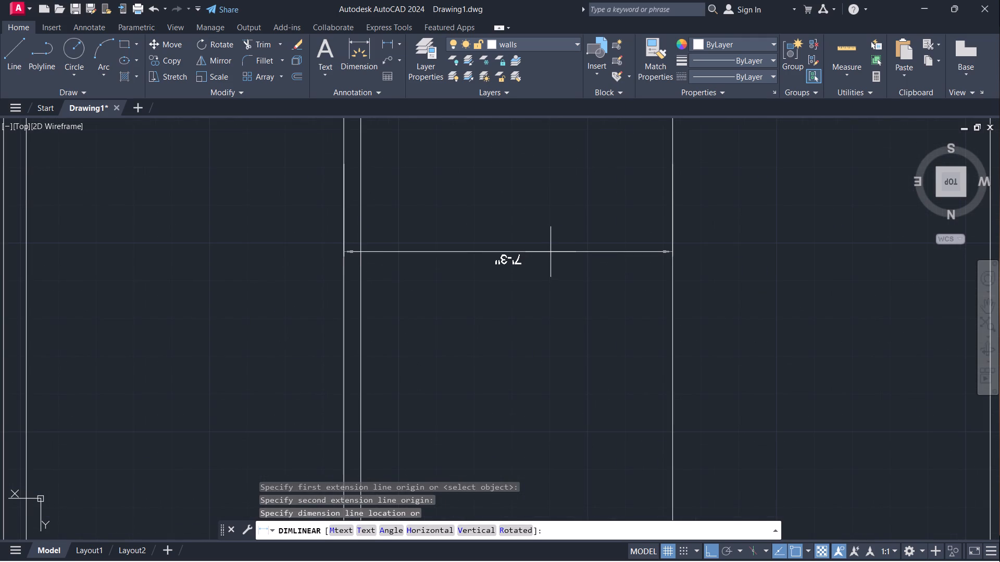
pyautogui.press('Escape')
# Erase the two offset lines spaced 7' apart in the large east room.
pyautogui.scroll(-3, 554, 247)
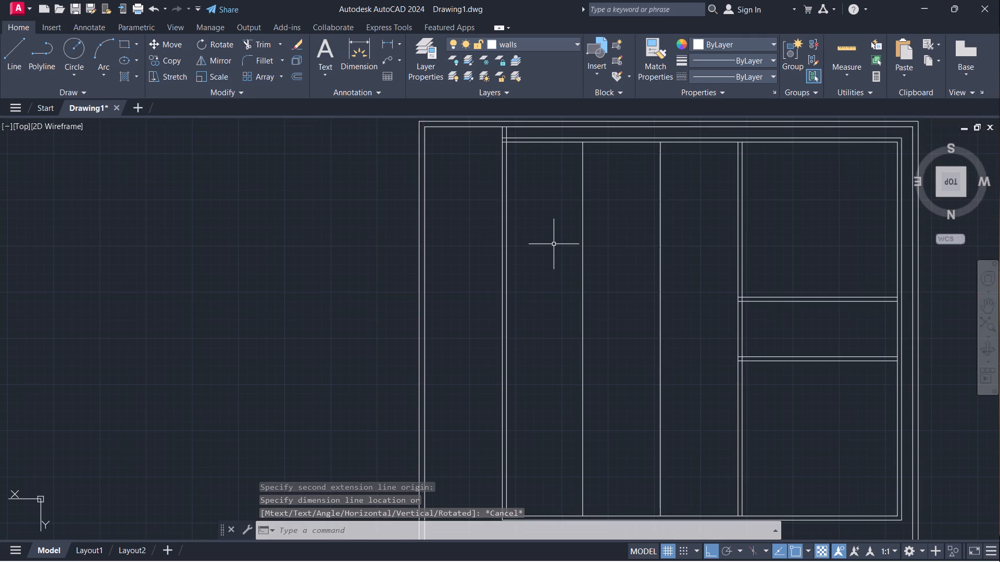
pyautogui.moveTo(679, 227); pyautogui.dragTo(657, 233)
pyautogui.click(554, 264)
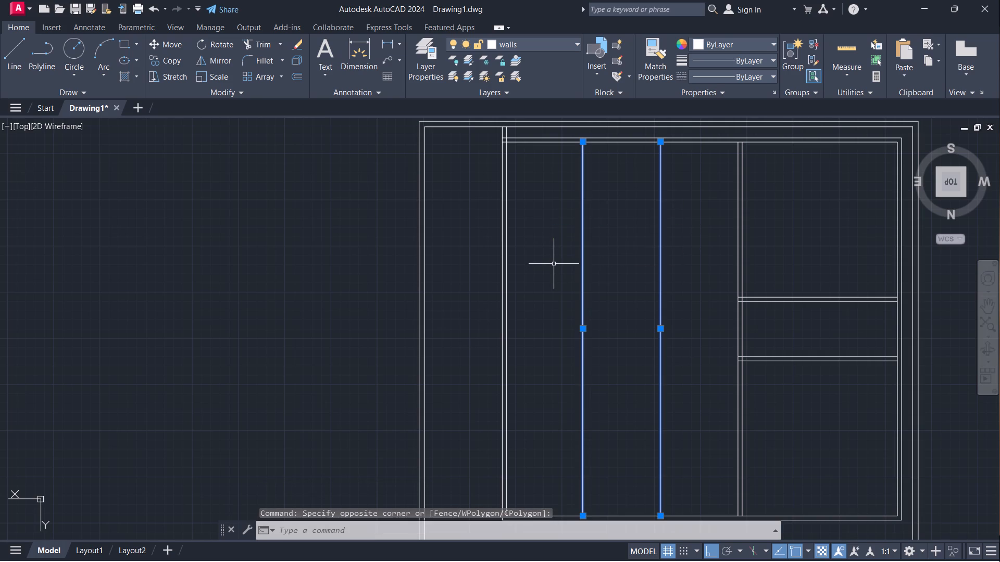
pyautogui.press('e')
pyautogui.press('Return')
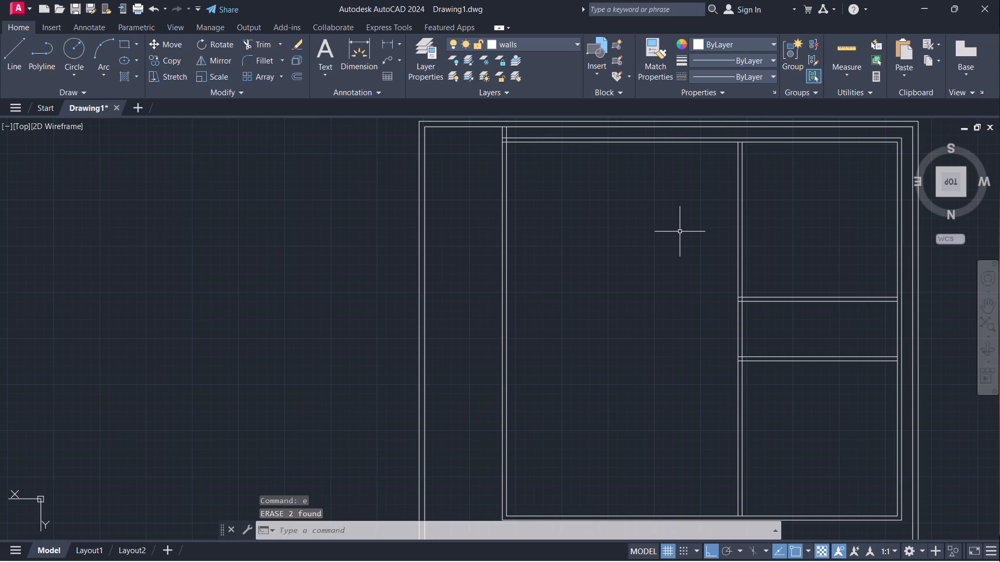
# Offset the north-south partition's east line 8' to the east, into the large undivided room.
pyautogui.press('o')
pyautogui.press('Return')
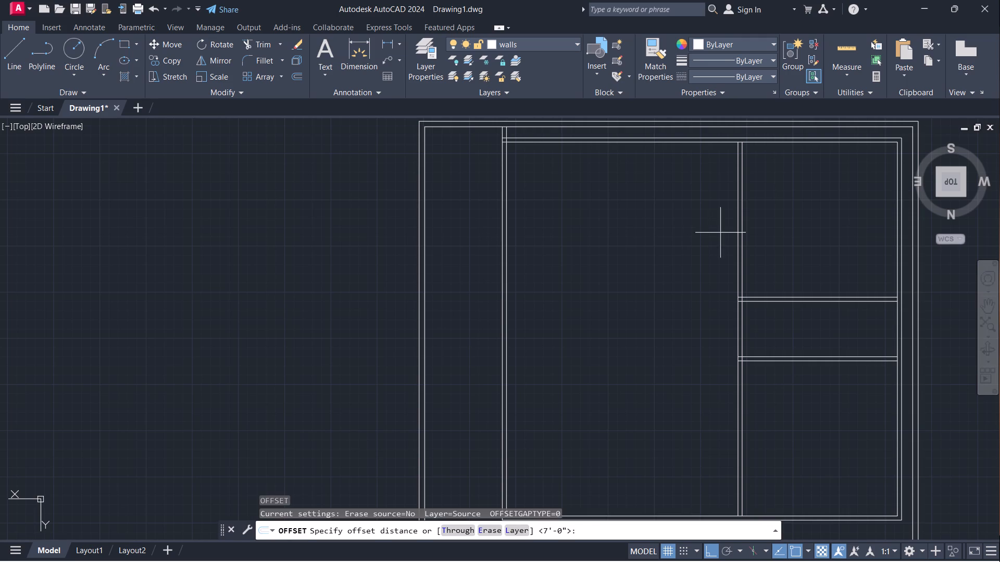
pyautogui.click(738, 238)
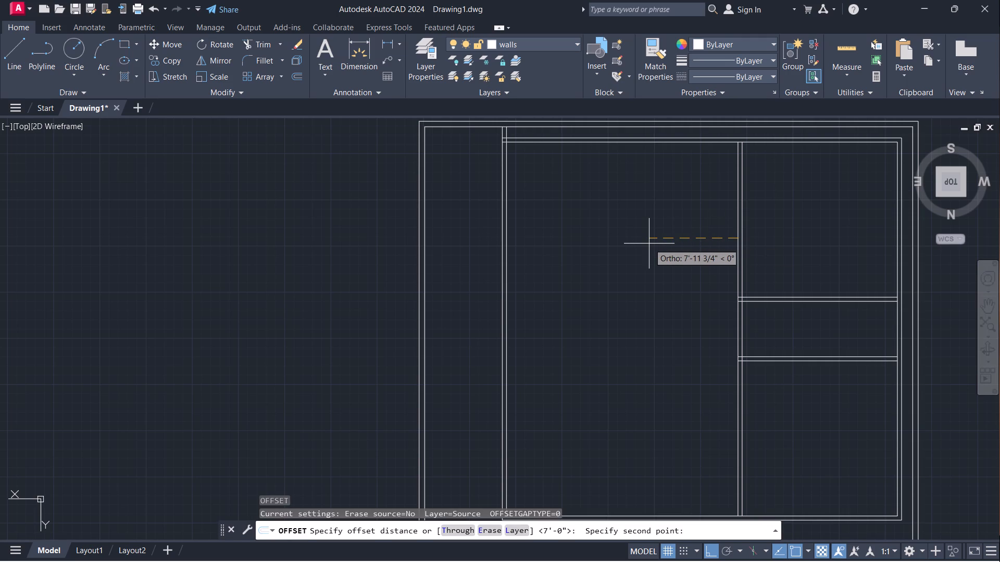
pyautogui.write("8'")
pyautogui.press('Return')
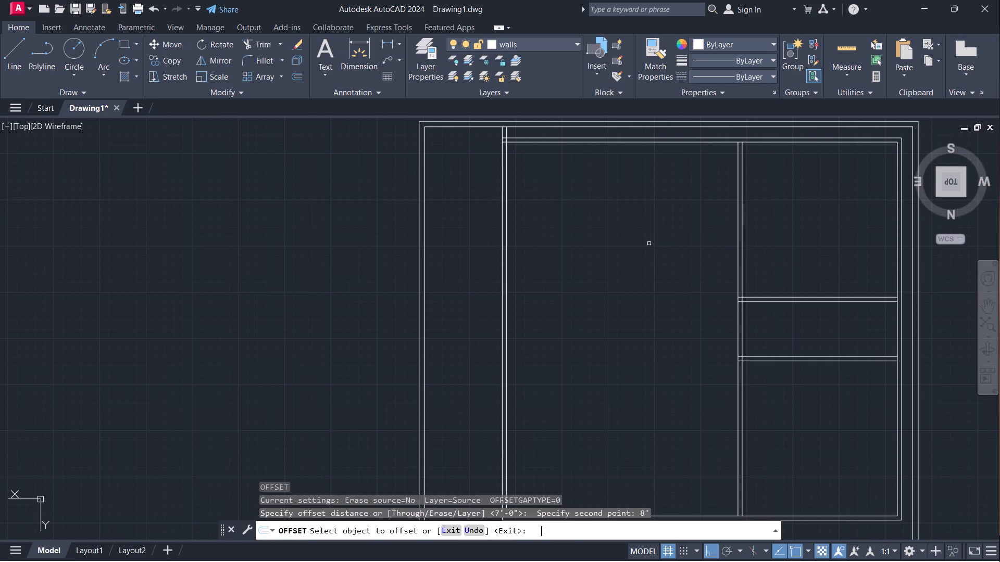
pyautogui.click(739, 254)
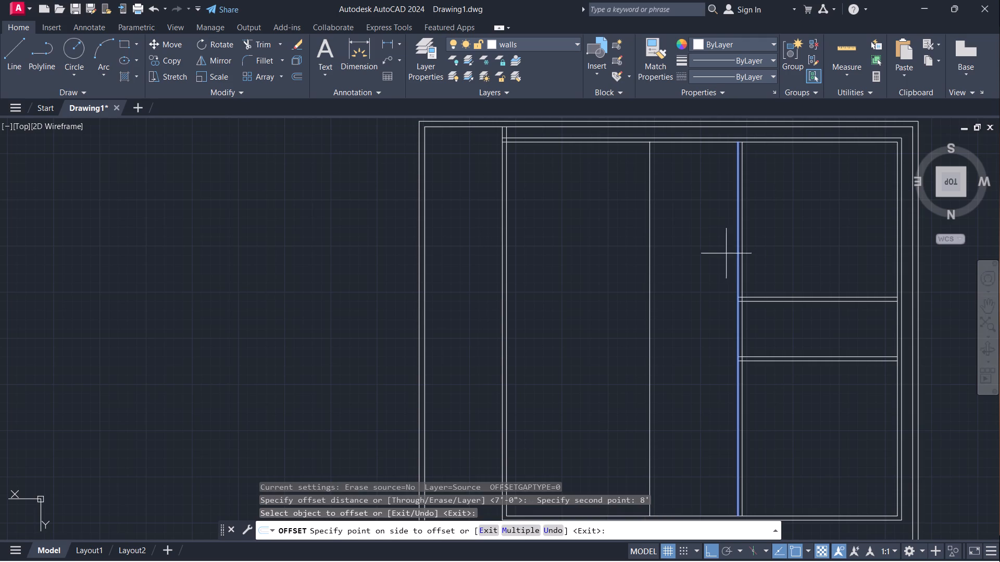
pyautogui.click(624, 253)
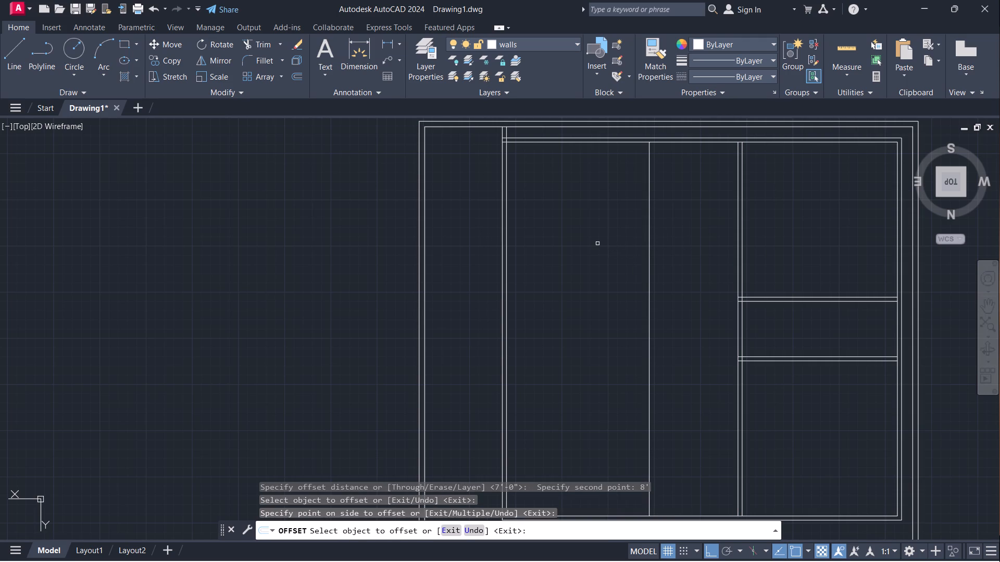
pyautogui.scroll(-1, 610, 233)
pyautogui.moveTo(610, 233); pyautogui.dragTo(637, 244, button='middle')
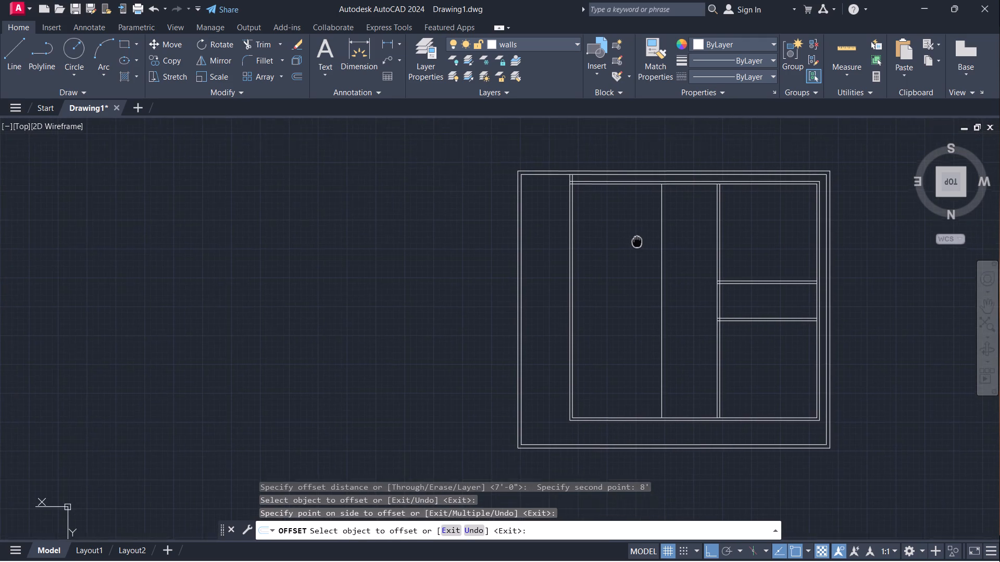
pyautogui.moveTo(637, 244); pyautogui.dragTo(637, 247, button='middle')
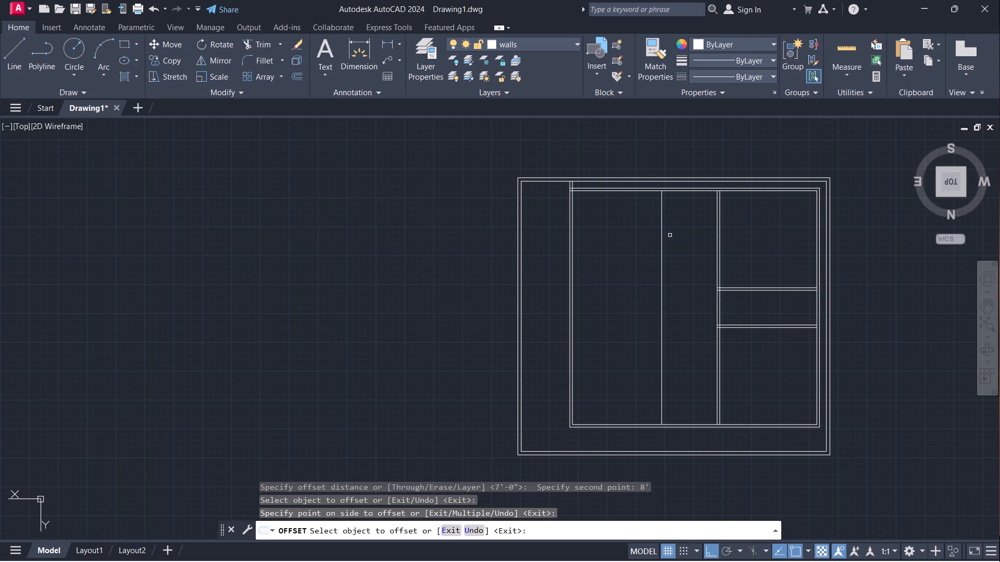
pyautogui.press('Escape')
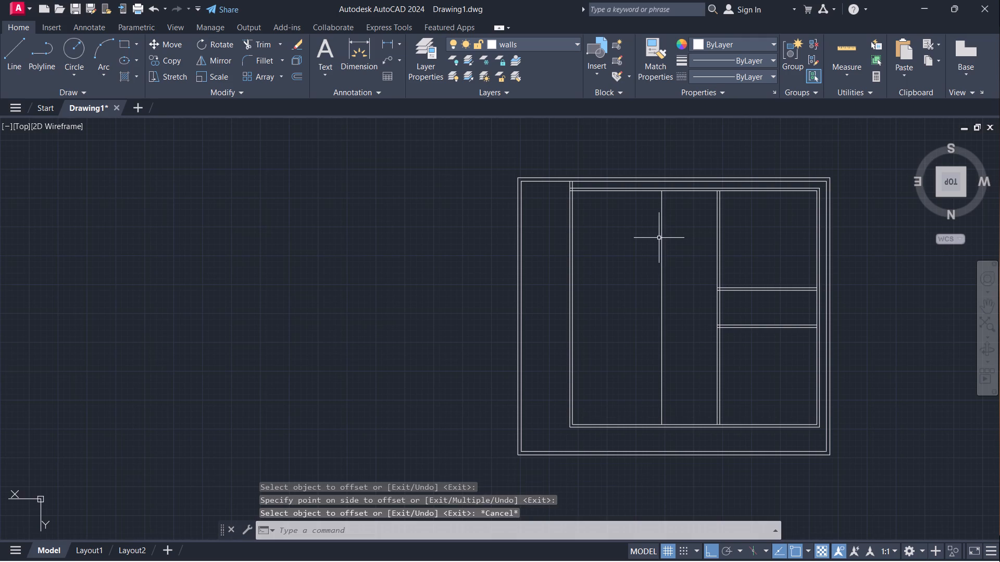
# Offset the new north-south line in the large room 4.5" to the east to form a double-line partition.
pyautogui.click(661, 240)
pyautogui.press('o')
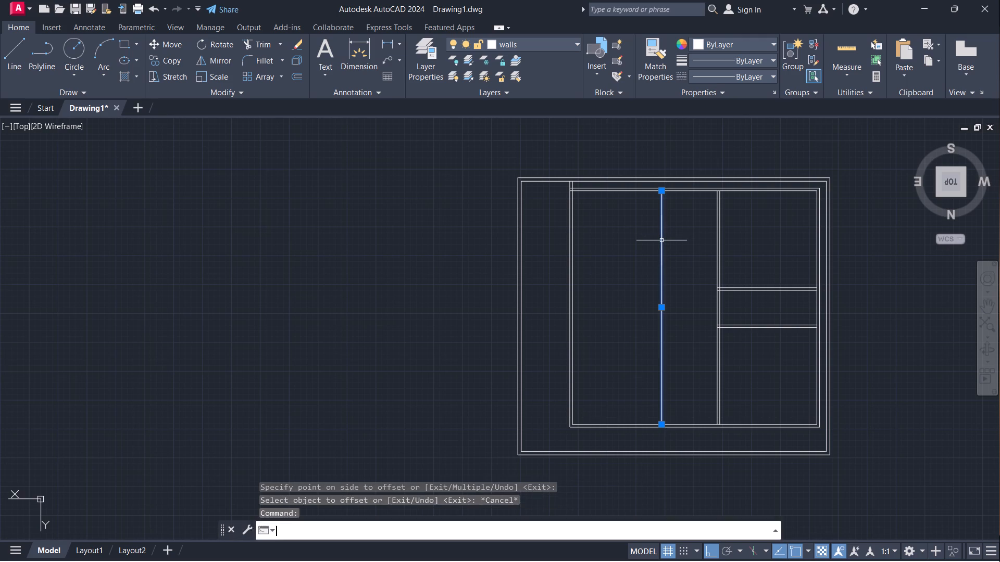
pyautogui.press('Return')
pyautogui.click(661, 240)
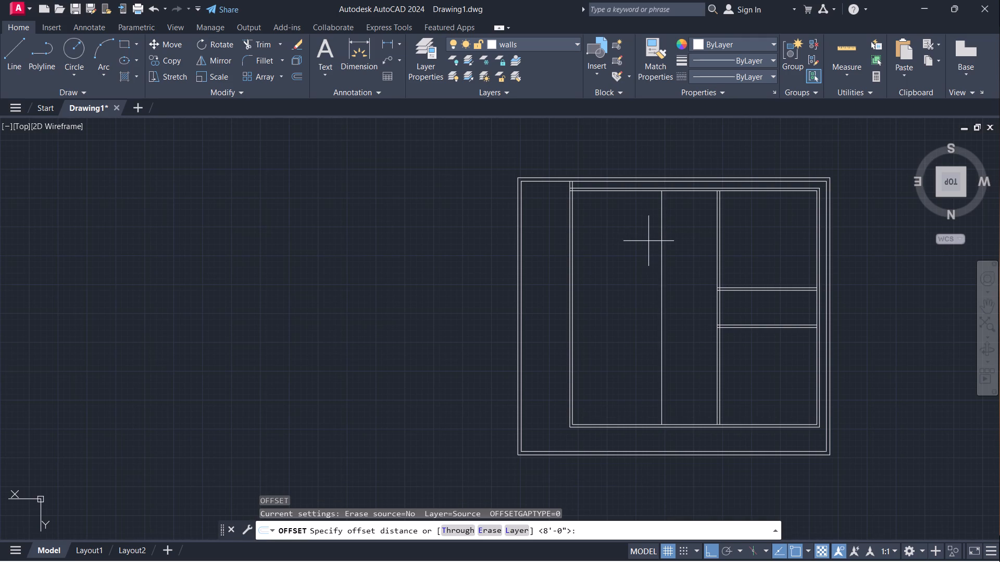
pyautogui.moveTo(661, 255); pyautogui.dragTo(657, 255)
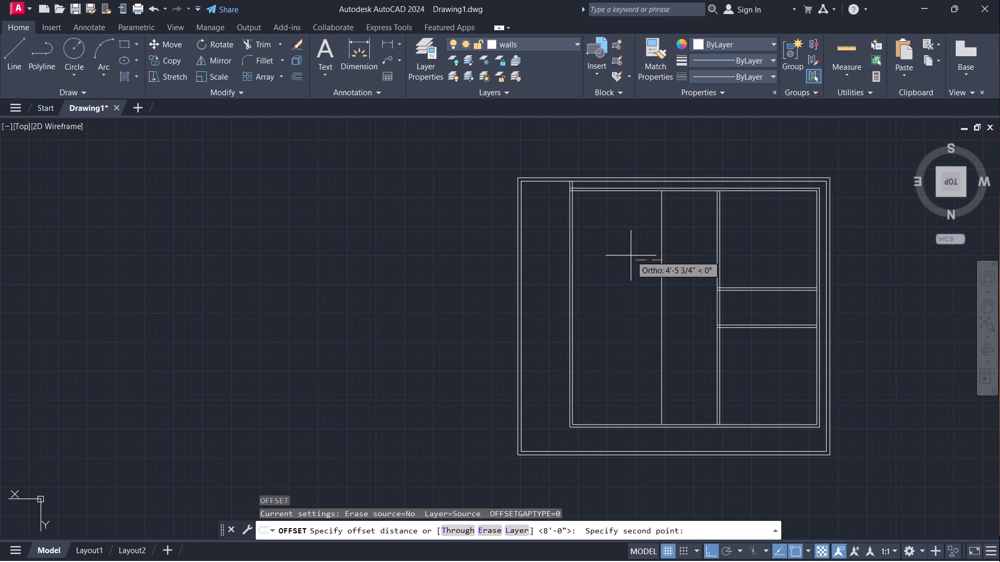
pyautogui.write('4.5')
pyautogui.hotkey('shift', '"')
pyautogui.press('Return')
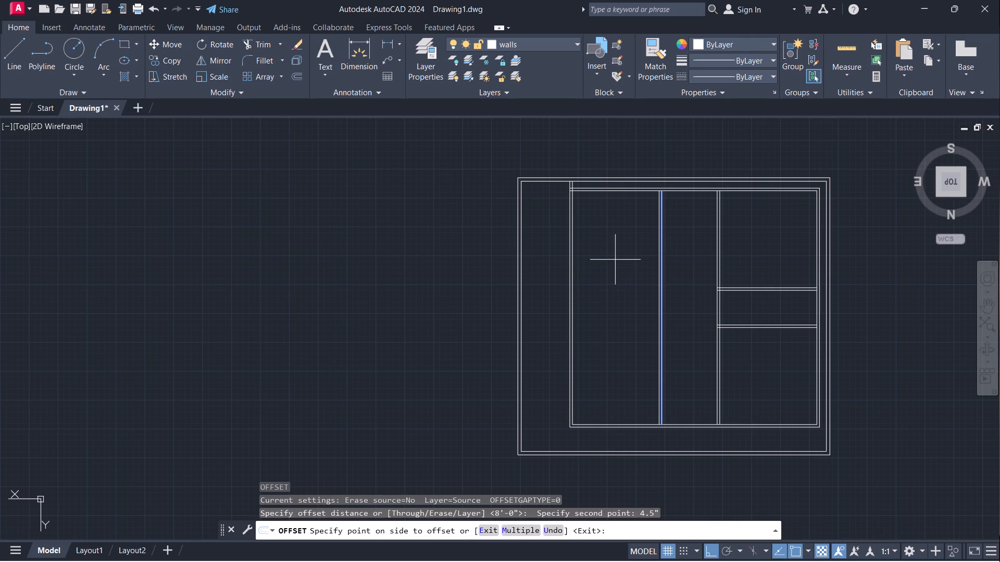
pyautogui.click(615, 260)
pyautogui.press('Escape')
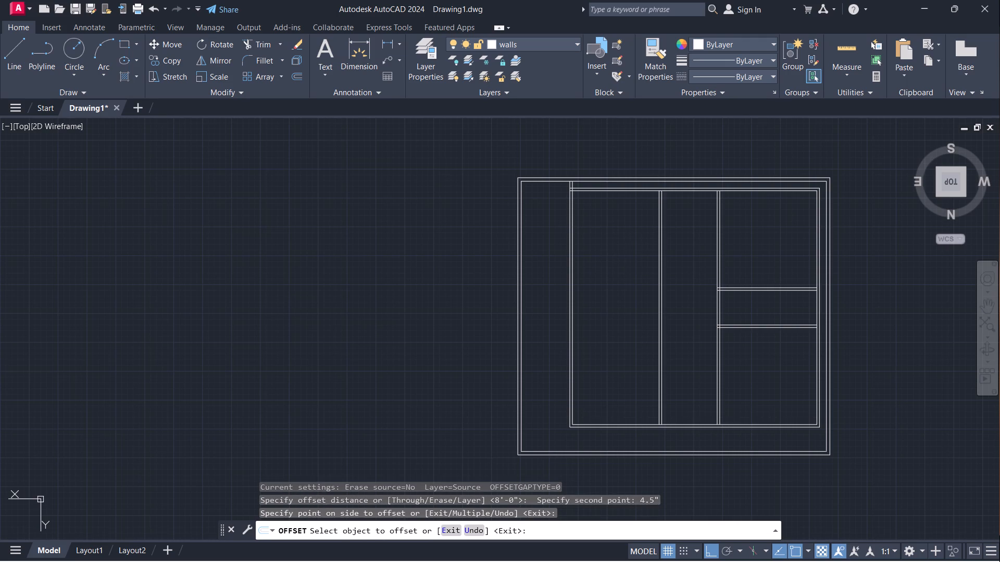
# Offset the new partition's east line 10' to the east, toward the east inner wall.
pyautogui.press('o')
pyautogui.press('Return')
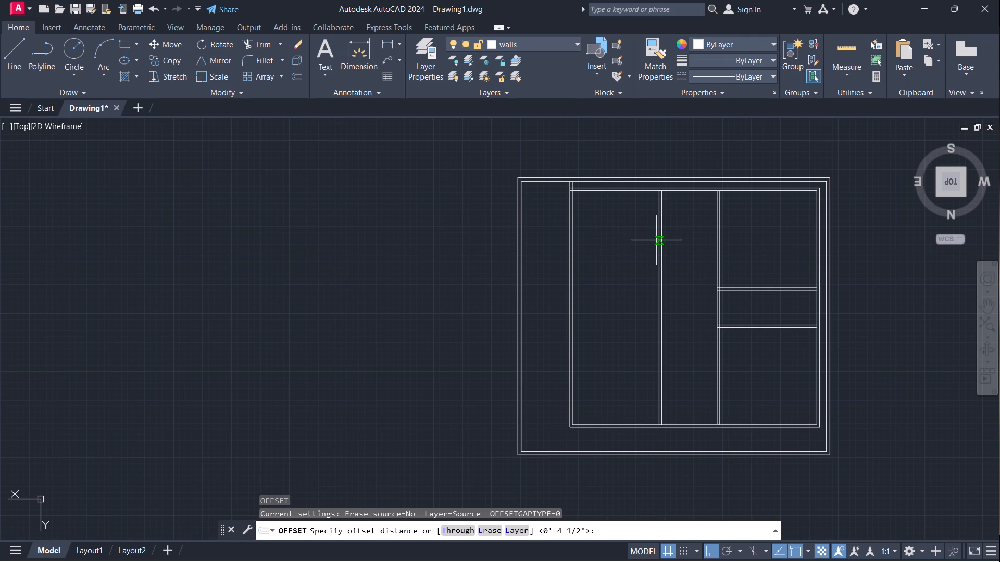
pyautogui.click(659, 239)
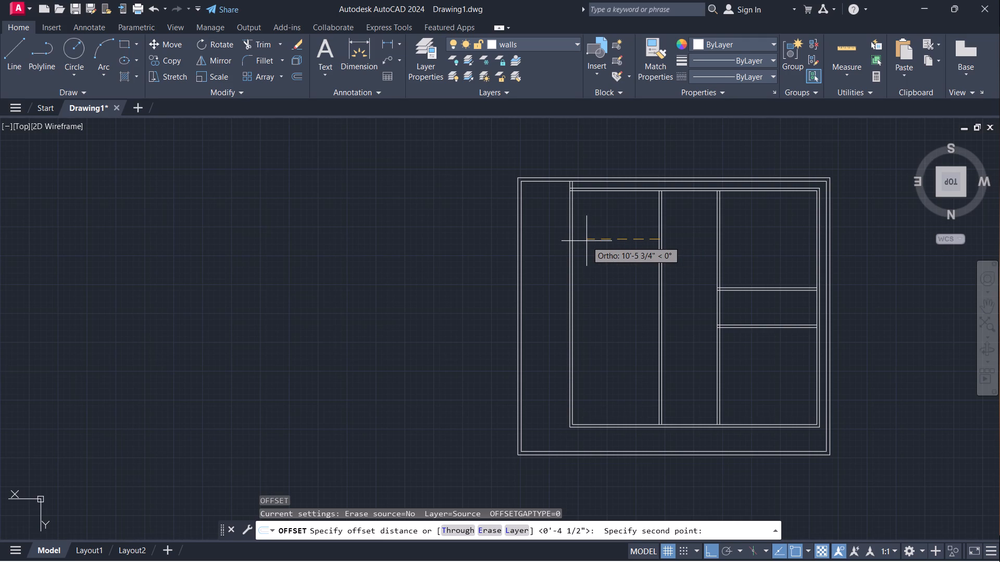
pyautogui.write("10'")
pyautogui.press('Return')
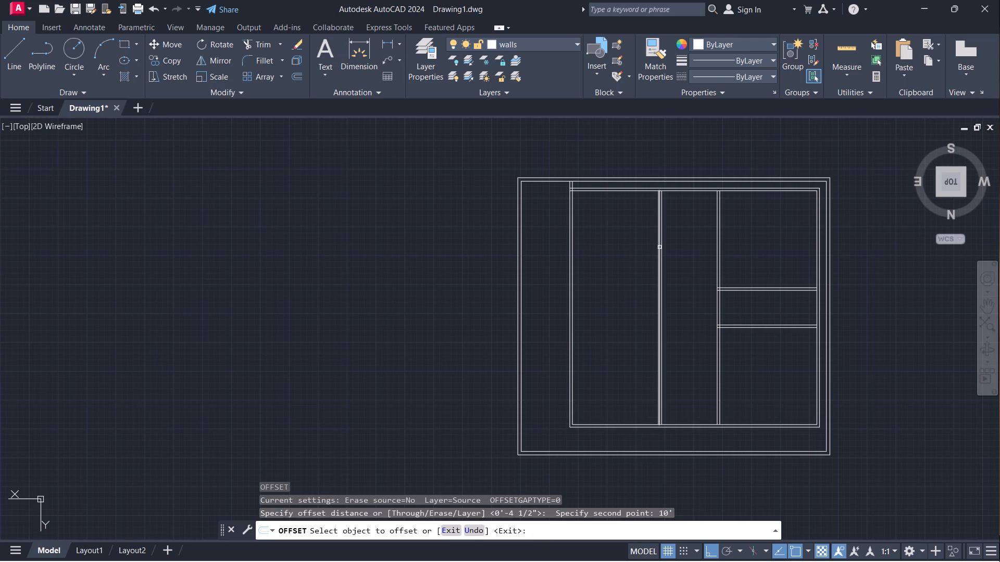
pyautogui.click(659, 247)
pyautogui.click(595, 247)
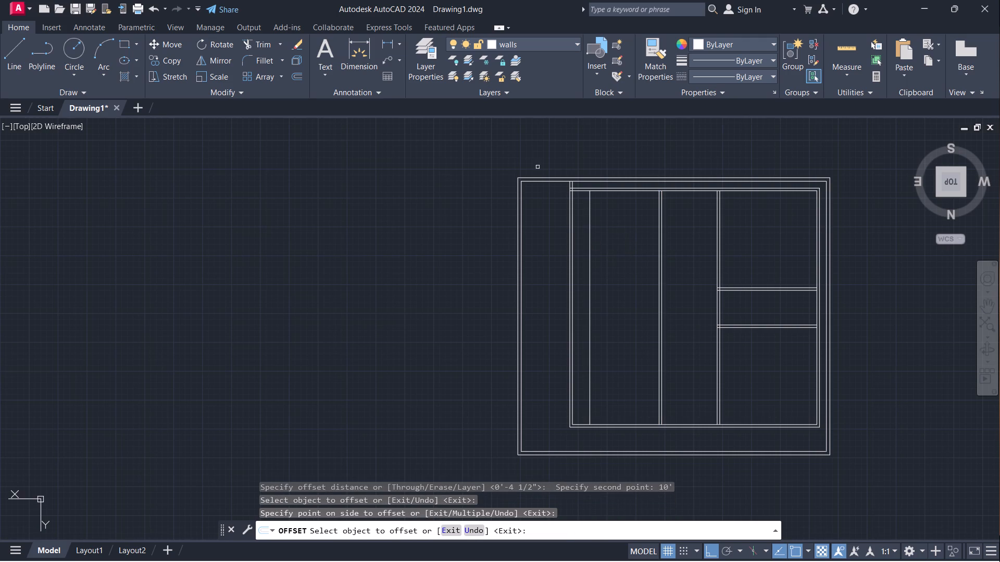
# Offset the resulting line another 10' to the east, alongside the east outer wall.
pyautogui.click(589, 260)
pyautogui.press('o')
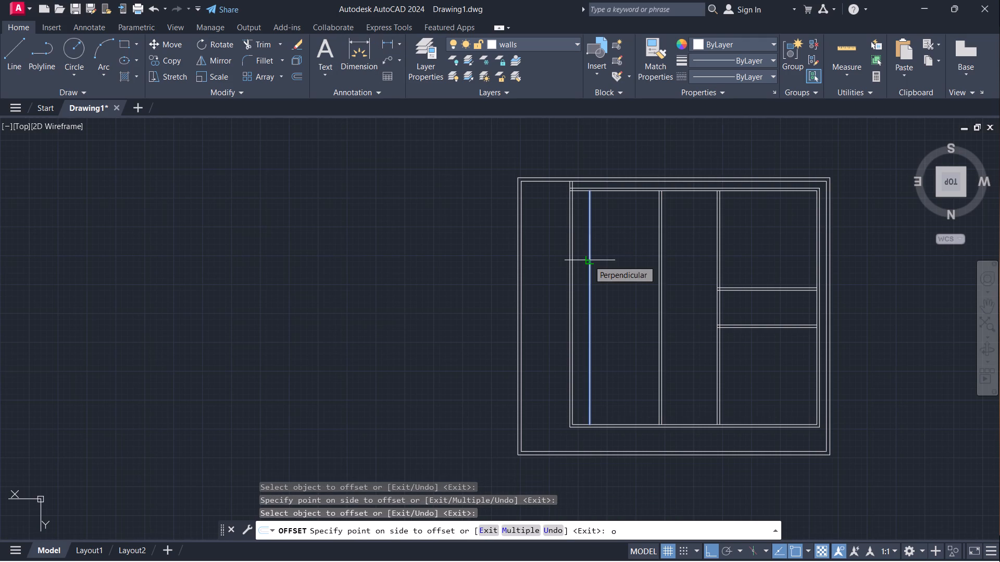
pyautogui.press('Return')
pyautogui.click(589, 260)
pyautogui.click(590, 262)
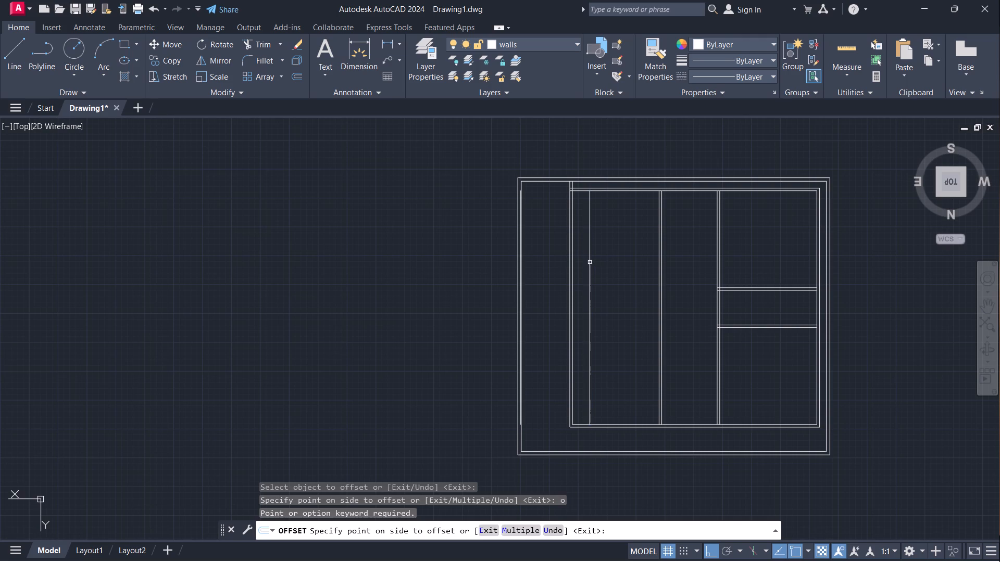
pyautogui.click(591, 262)
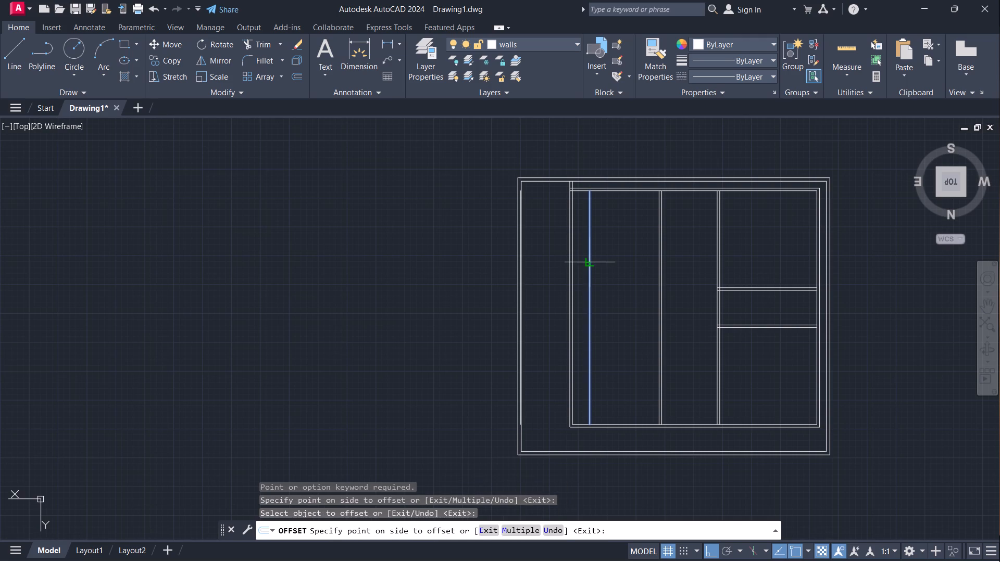
pyautogui.press('space')
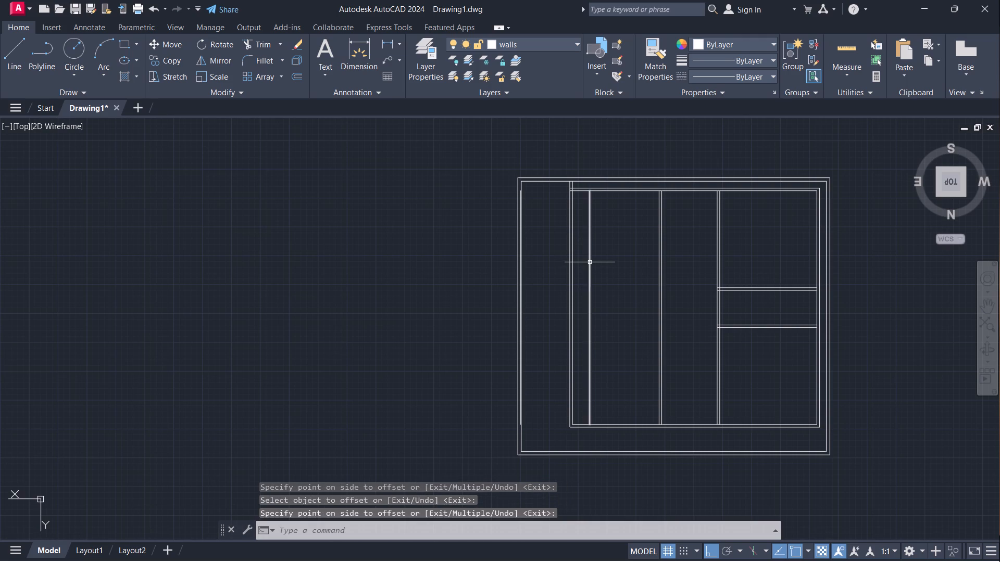
# Offset the single north-south line just west of the east inner wall 4.5" to the east.
pyautogui.click(590, 262)
pyautogui.press('o')
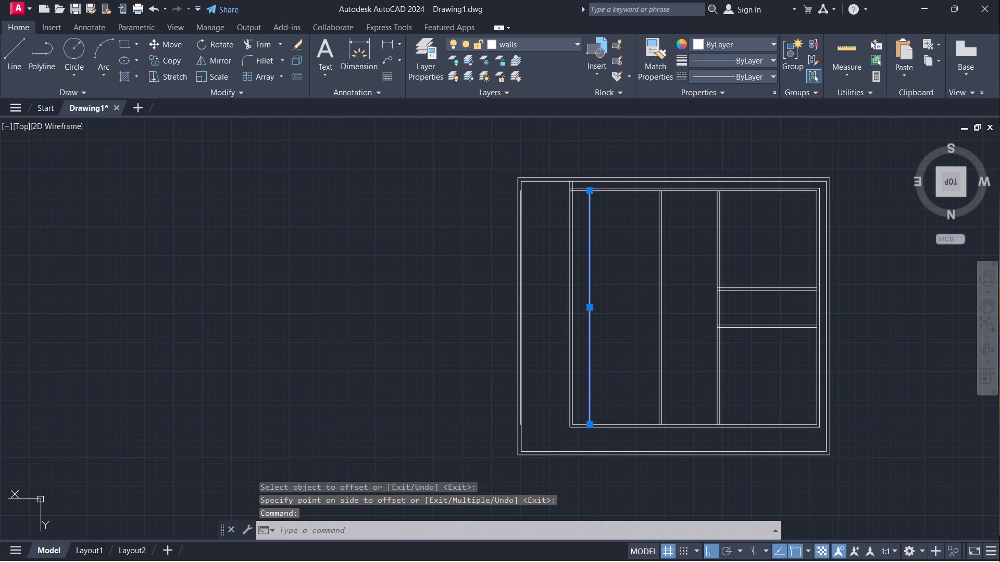
pyautogui.press('Return')
pyautogui.click(589, 278)
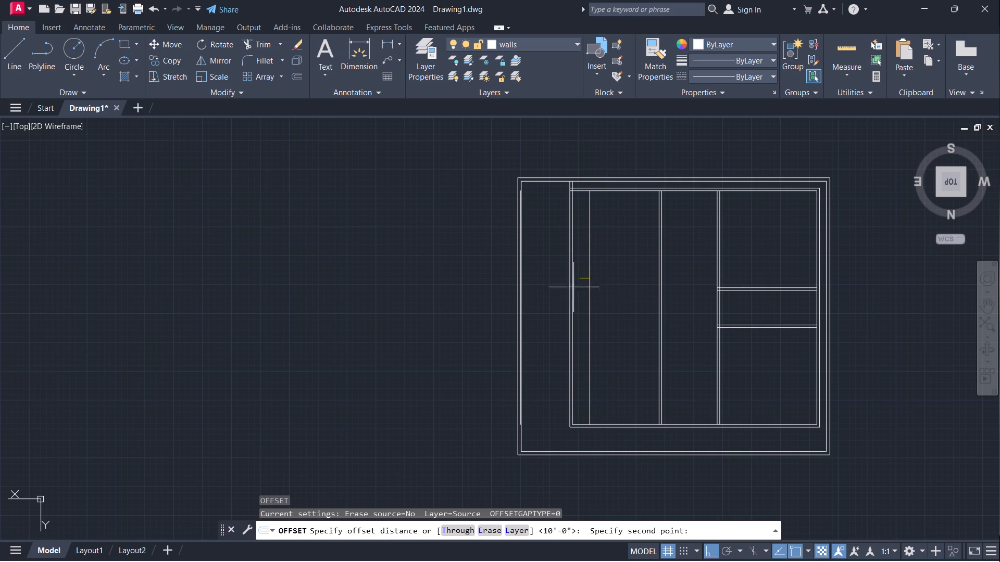
pyautogui.write('4.5"')
pyautogui.press('Return')
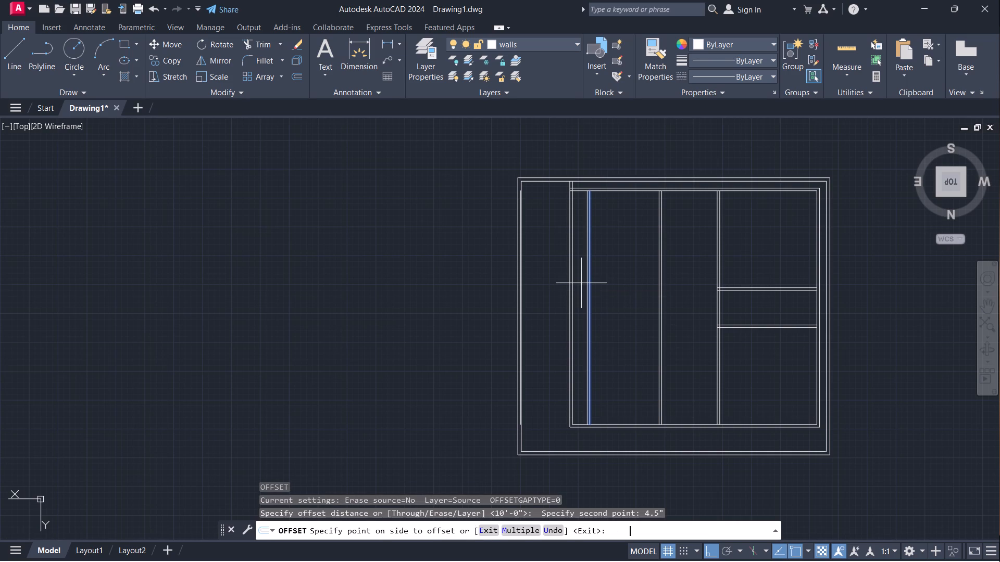
pyautogui.click(581, 283)
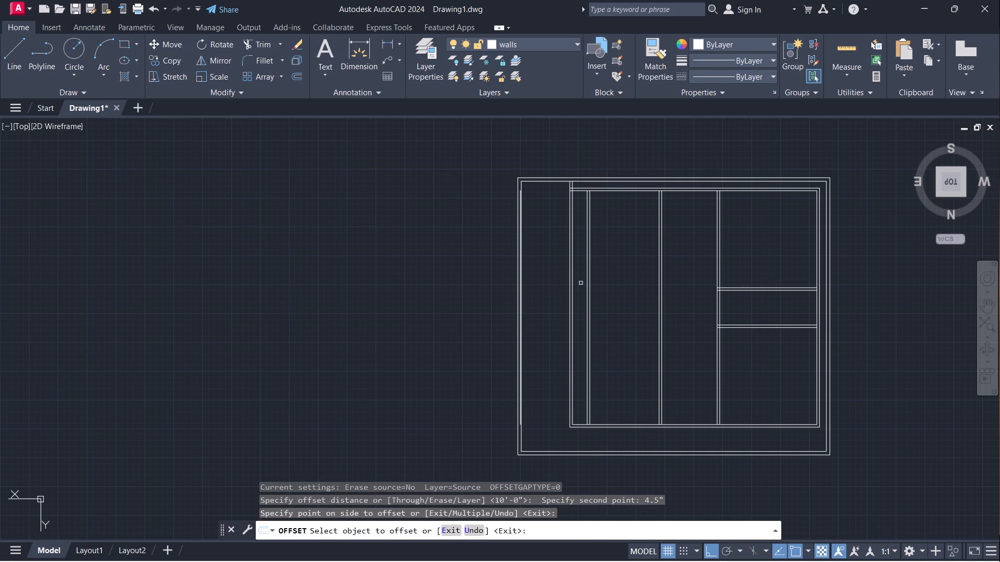
pyautogui.press('Escape')
# Extend the easternmost partition's east line at both ends to the outer lines of the south and north inner walls.
pyautogui.write('ex')
pyautogui.press('Return')
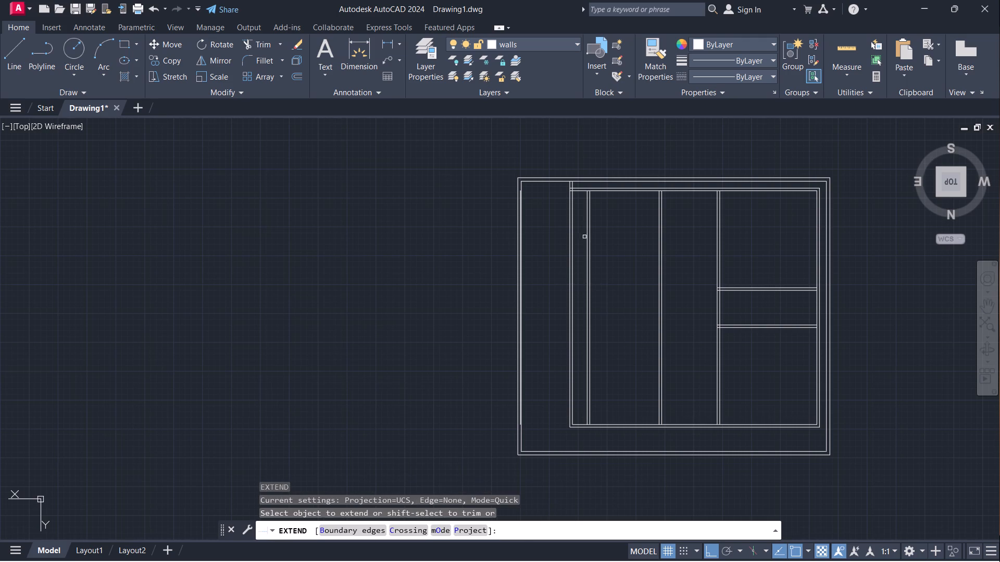
pyautogui.click(586, 216)
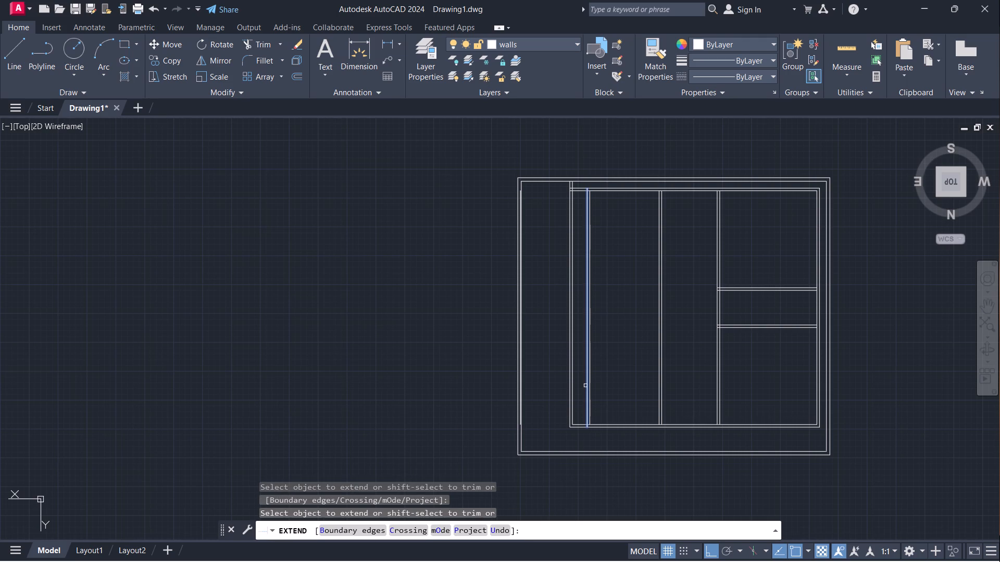
pyautogui.click(585, 386)
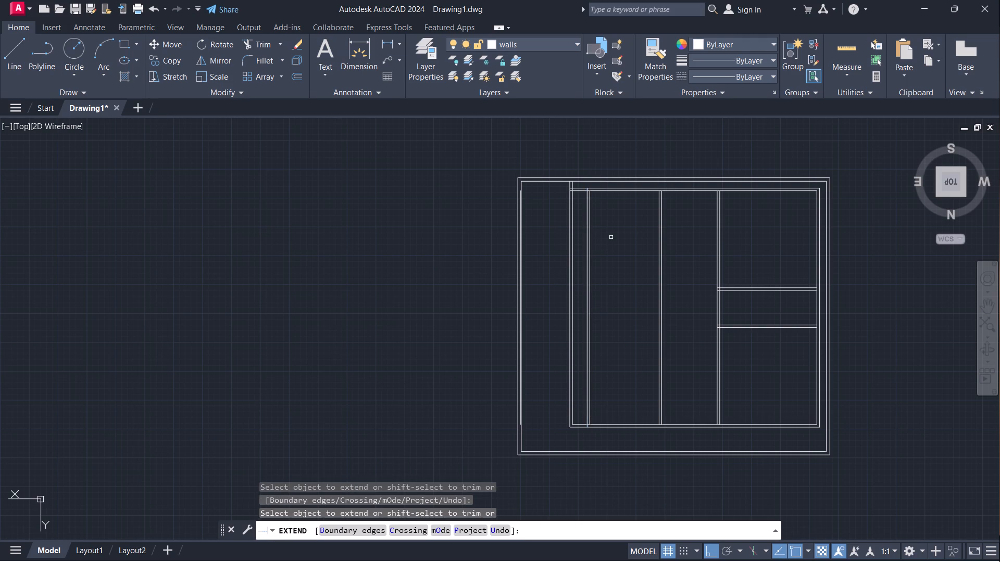
pyautogui.press('Escape')
# Trim away both lines of the old east inner wall between the south and north inner walls.
pyautogui.write('tr')
pyautogui.press('Return')
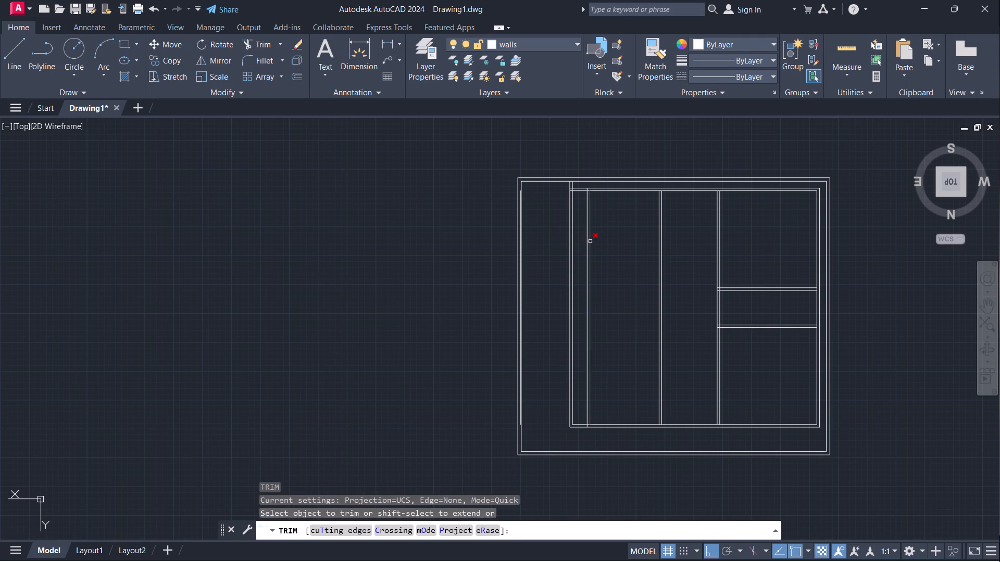
pyautogui.moveTo(580, 251); pyautogui.dragTo(558, 269)
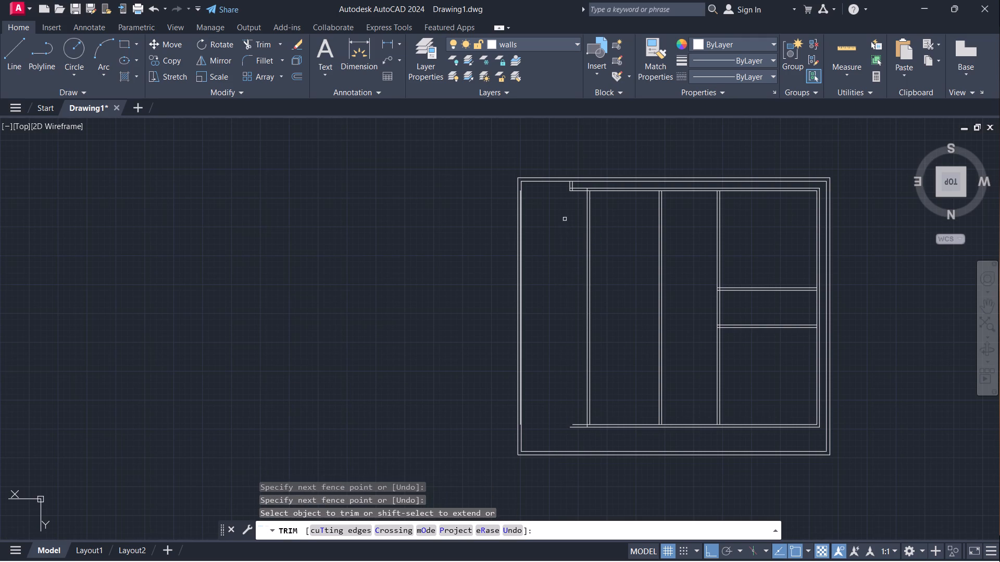
# Measure the clear width between the east outer wall and the easternmost partition with a linear dimension.
pyautogui.click(387, 42)
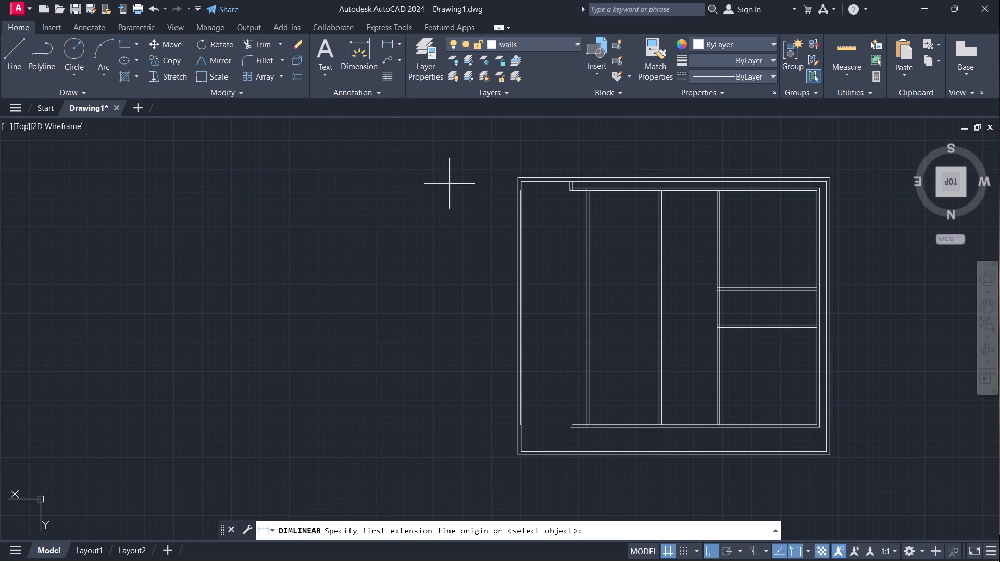
pyautogui.click(524, 246)
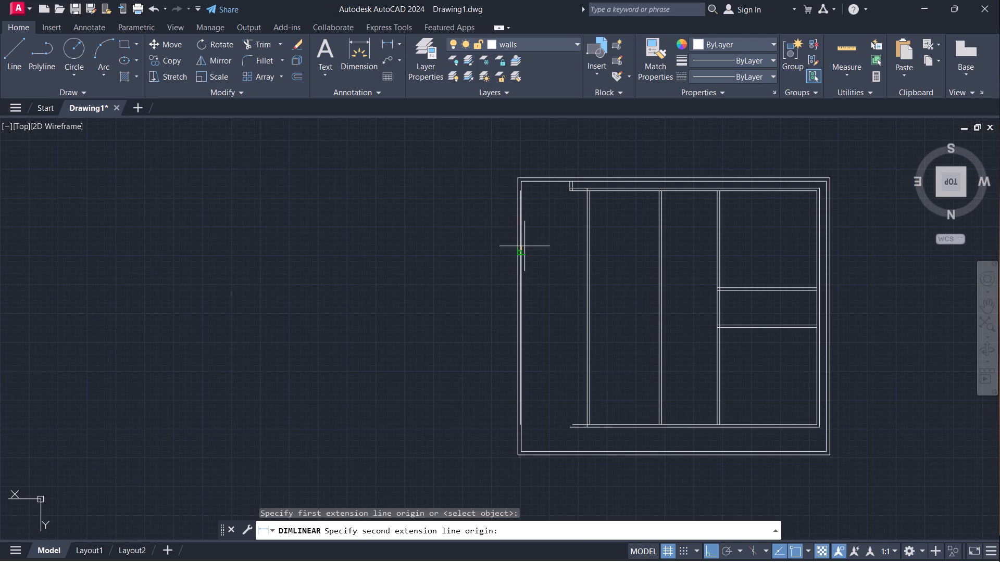
pyautogui.click(584, 253)
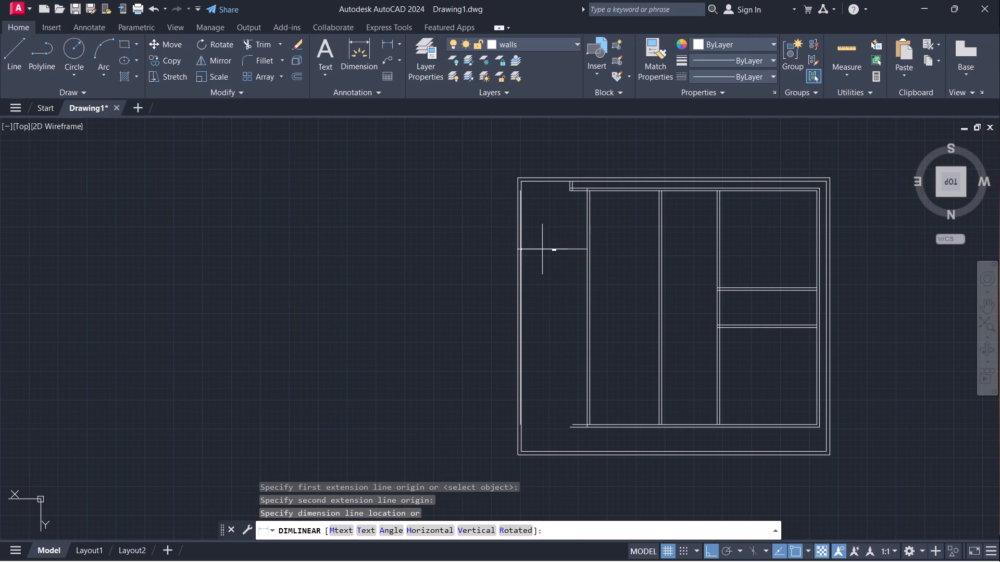
pyautogui.scroll(4, 541, 249)
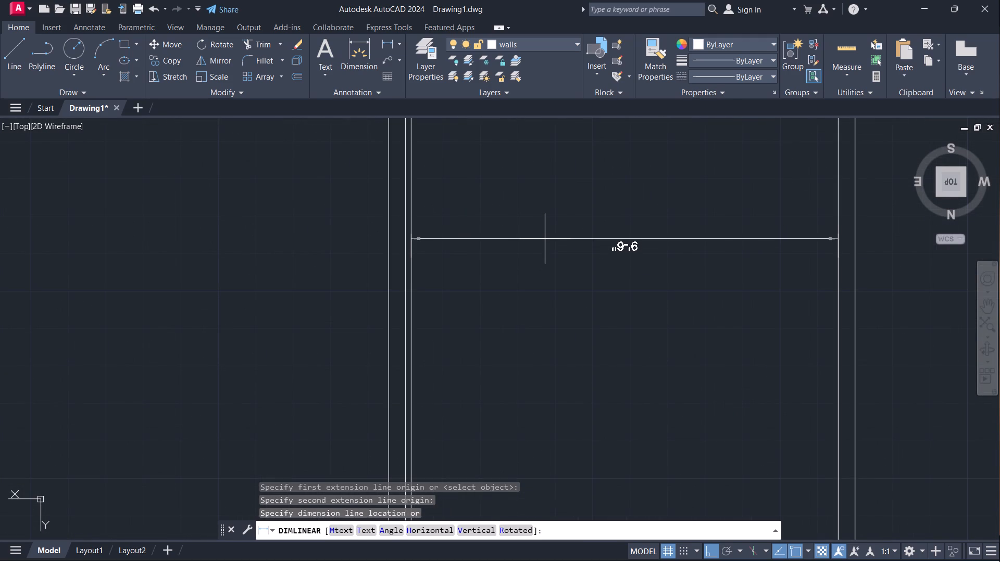
pyautogui.press('Escape')
# Extend the easternmost partition's east line south to the inner face of the south outer wall.
pyautogui.scroll(-3, 560, 218)
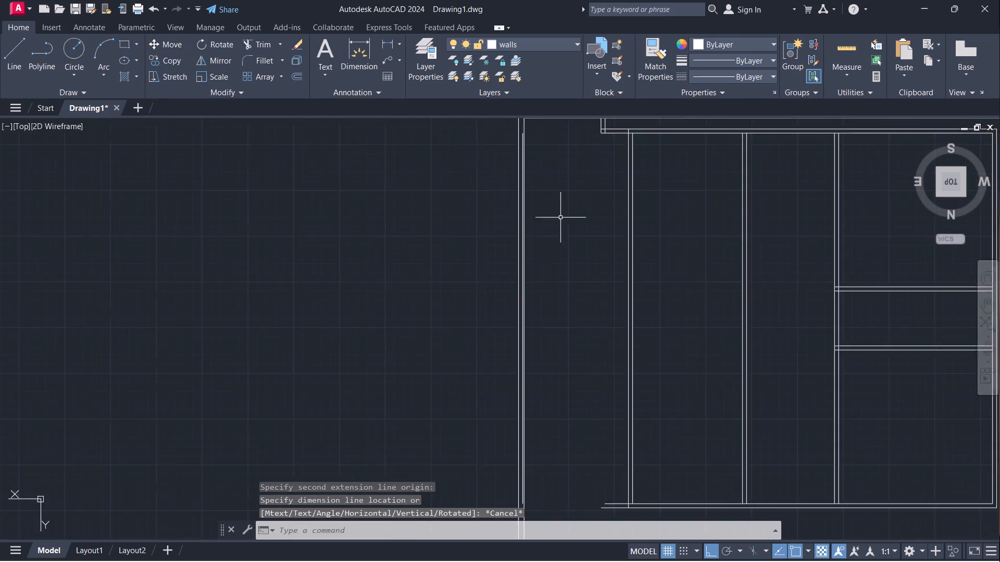
pyautogui.scroll(-2, 562, 216)
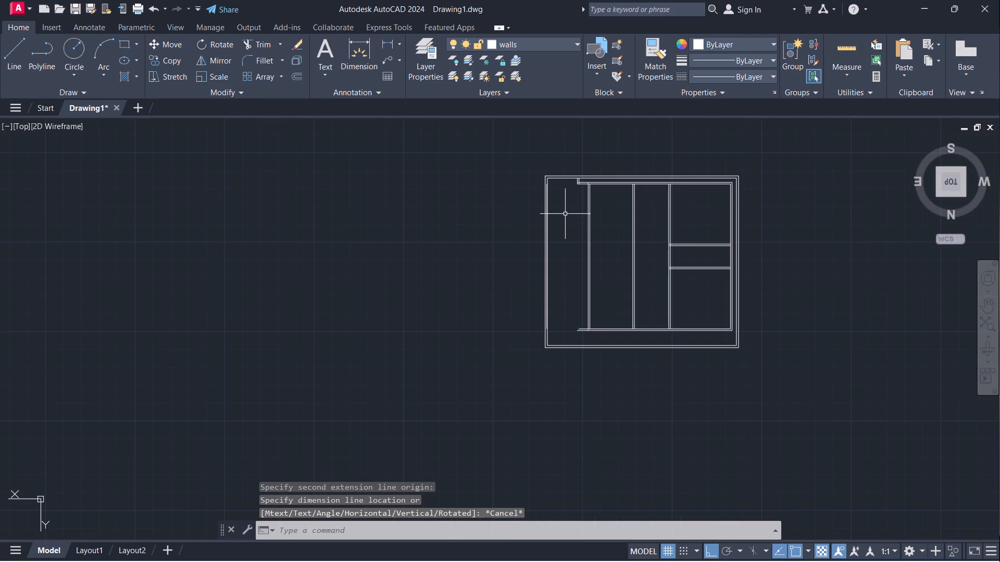
pyautogui.scroll(2, 581, 179)
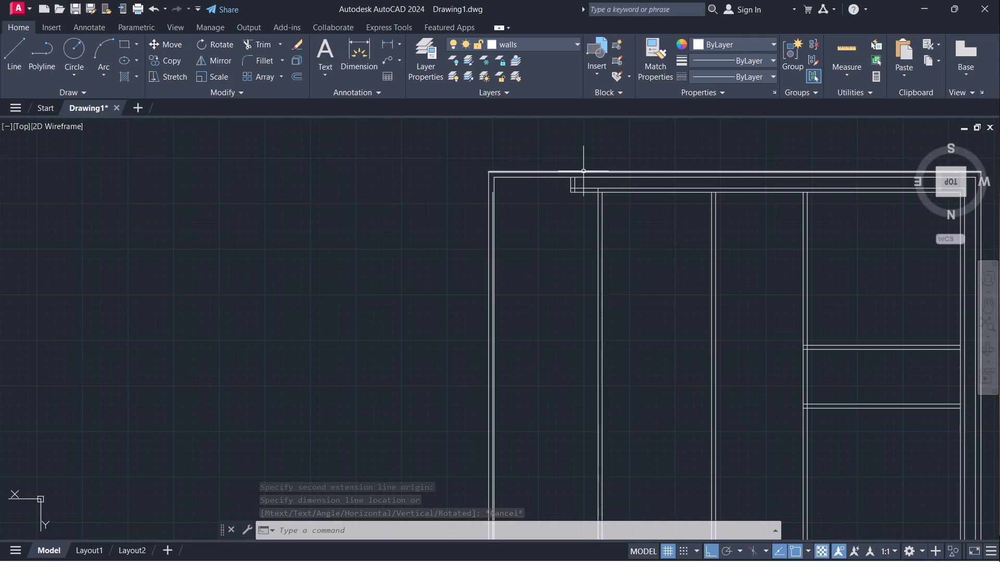
pyautogui.press('Escape')
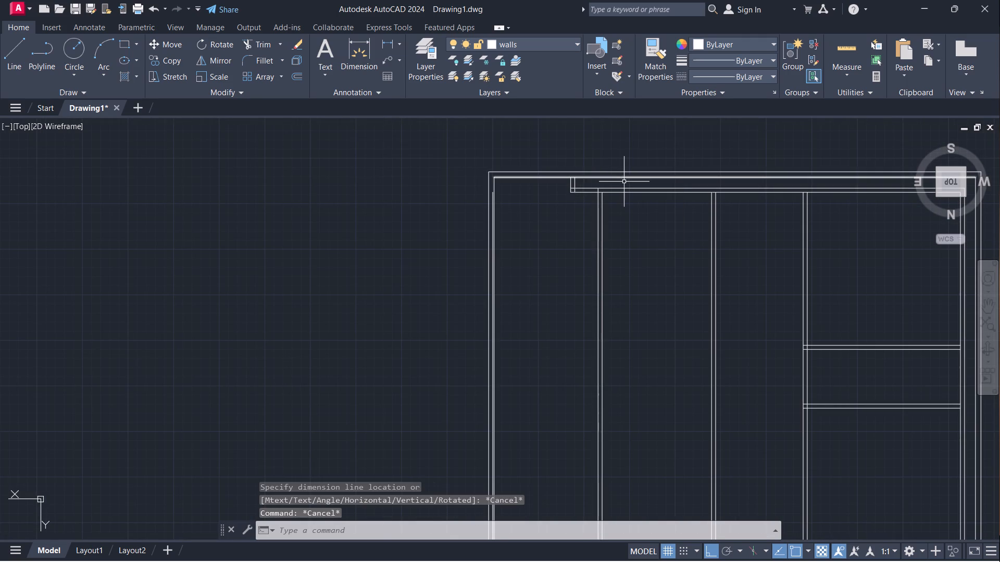
pyautogui.write('ex')
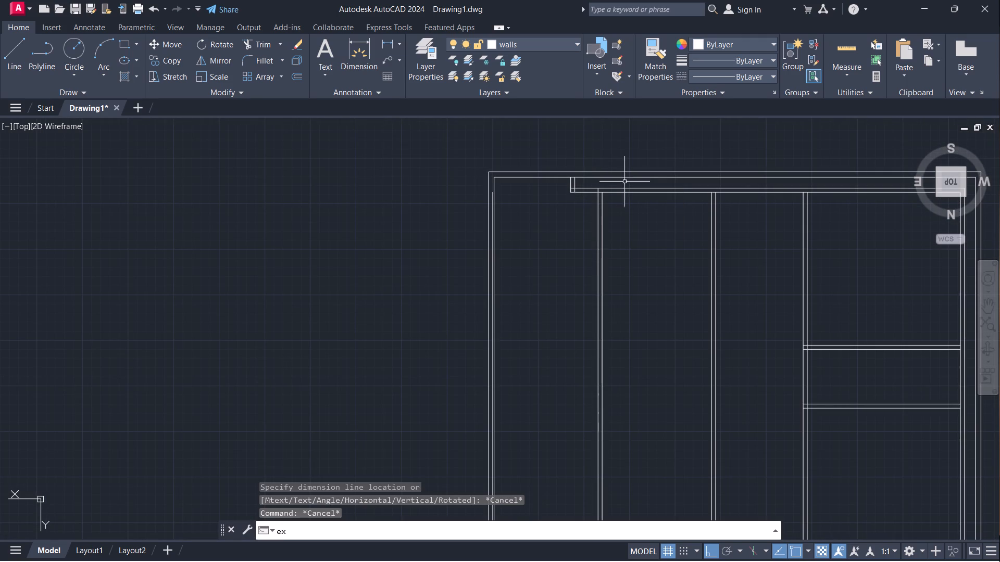
pyautogui.press('Return')
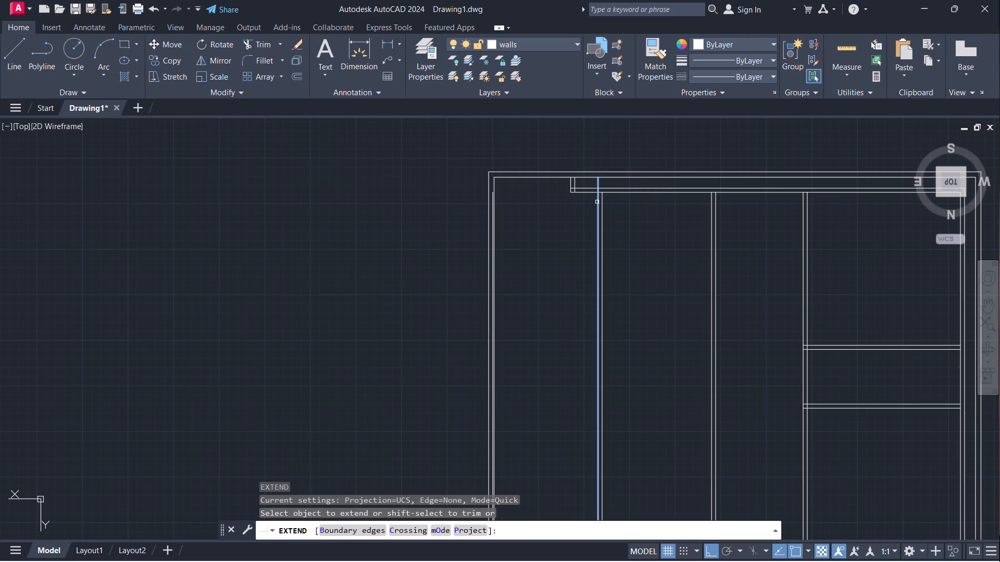
pyautogui.click(597, 202)
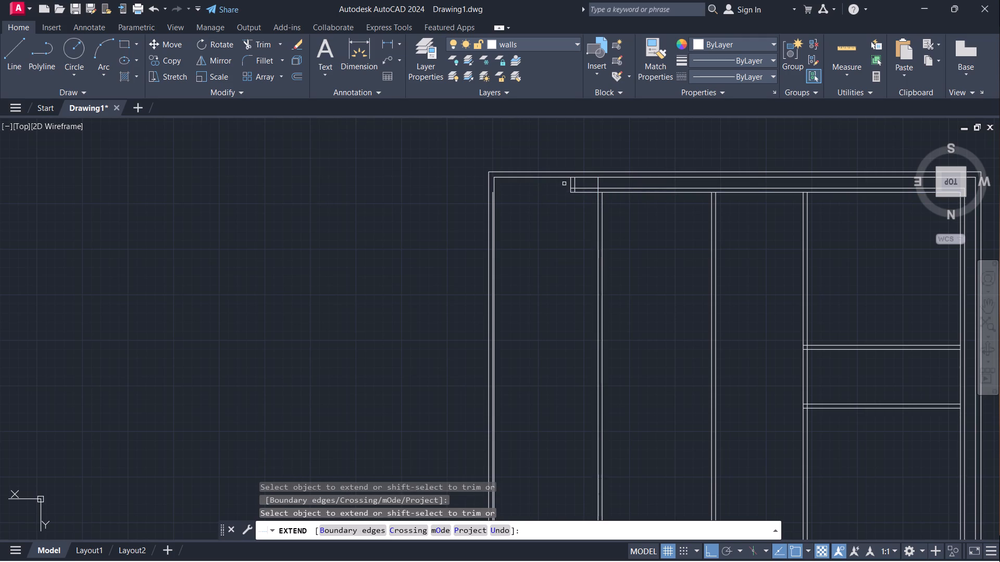
pyautogui.scroll(-2, 566, 178)
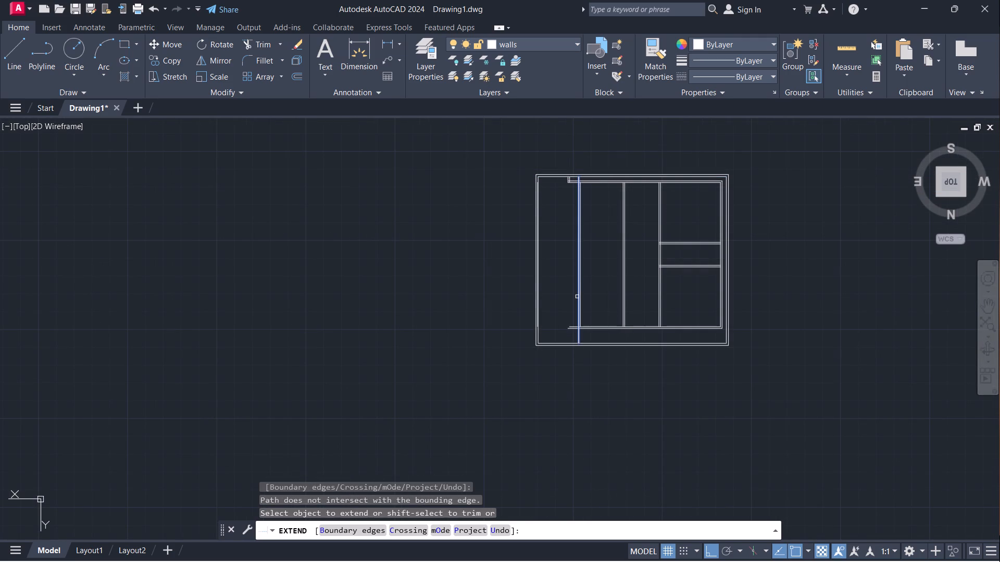
pyautogui.press('Escape')
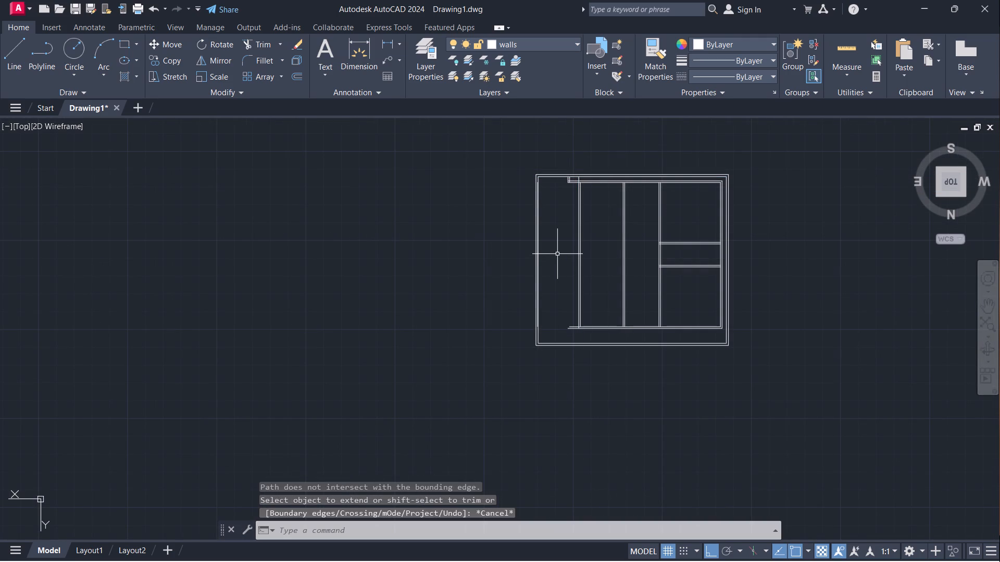
# Trim the north inner wall's two stubs east of the easternmost partition and remove the stray line within the east outer wall.
pyautogui.press('t')
pyautogui.press('r')
pyautogui.press('Return')
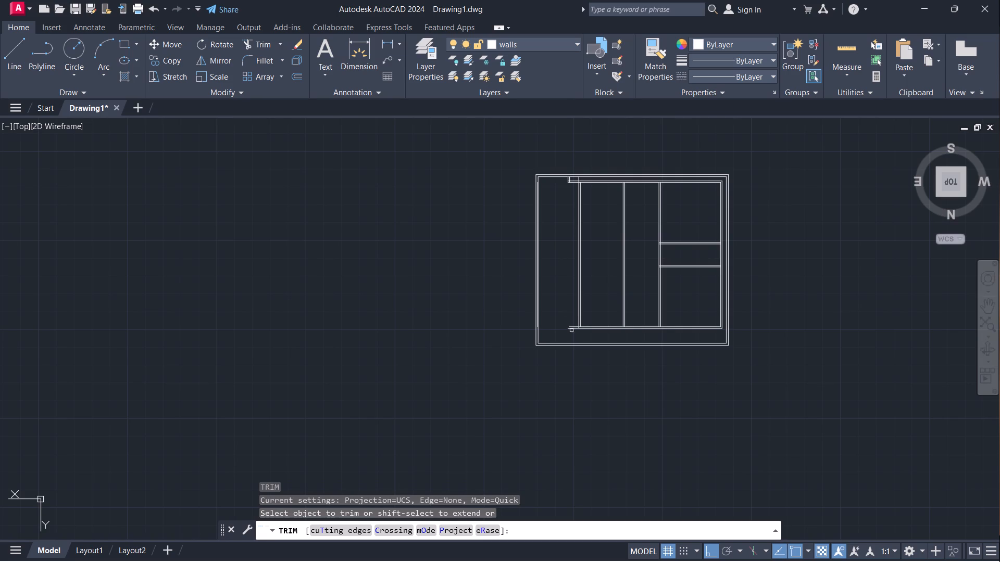
pyautogui.scroll(4, 572, 334)
pyautogui.moveTo(585, 286); pyautogui.dragTo(581, 323)
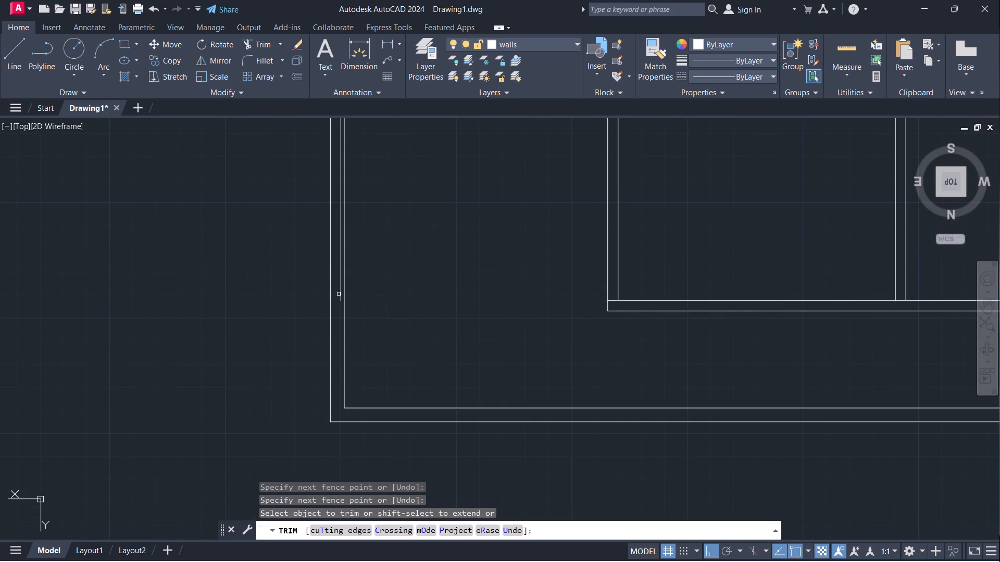
pyautogui.click(339, 294)
pyautogui.scroll(-5, 420, 242)
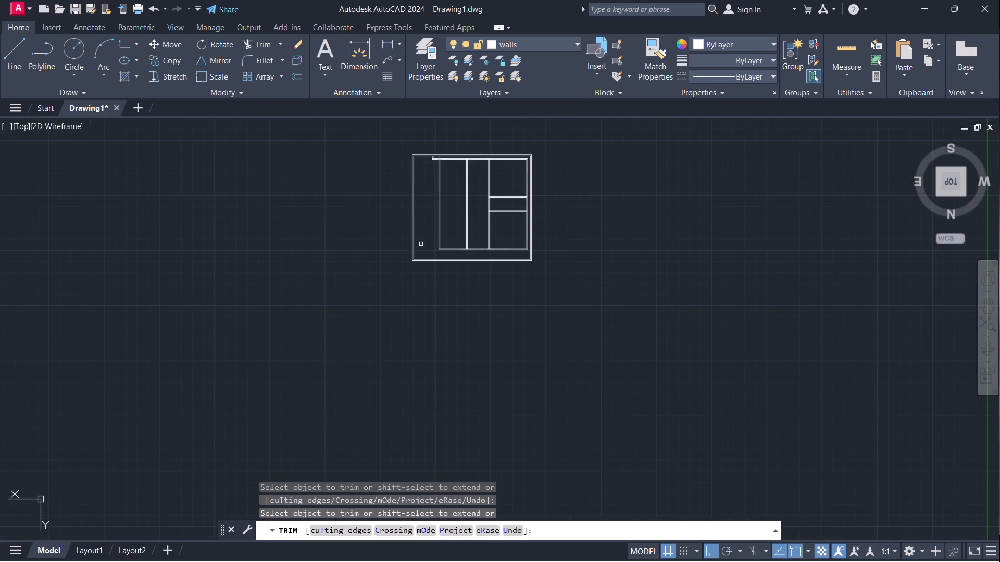
# Trim away the south inner wall's lines east of the easternmost partition and the leftover stub of the old east inner wall.
pyautogui.moveTo(428, 217); pyautogui.dragTo(410, 289, button='middle')
pyautogui.scroll(5, 410, 228)
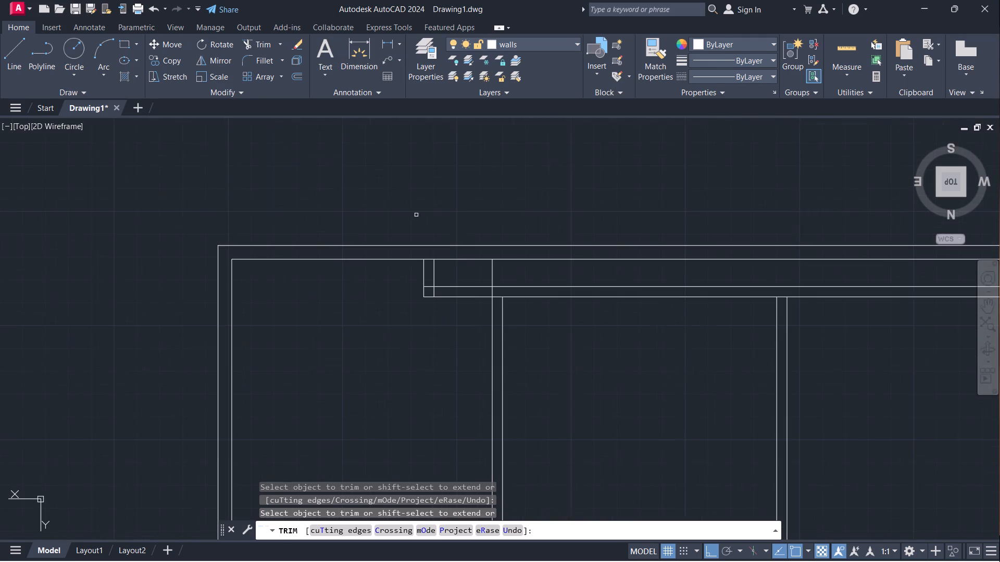
pyautogui.moveTo(454, 279); pyautogui.dragTo(450, 316)
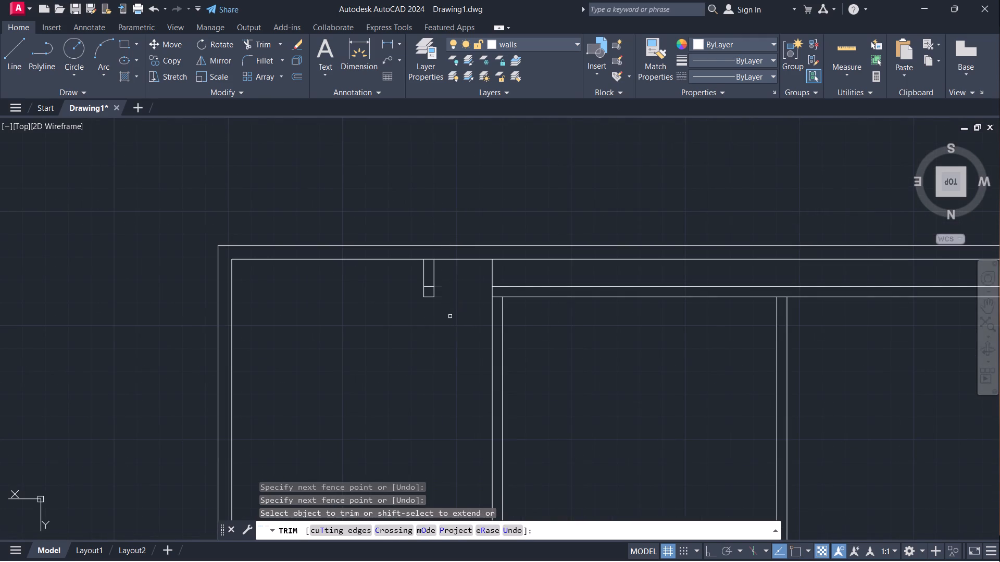
pyautogui.moveTo(448, 277); pyautogui.dragTo(405, 282)
pyautogui.moveTo(429, 283); pyautogui.dragTo(423, 309)
pyautogui.moveTo(446, 287); pyautogui.dragTo(409, 293)
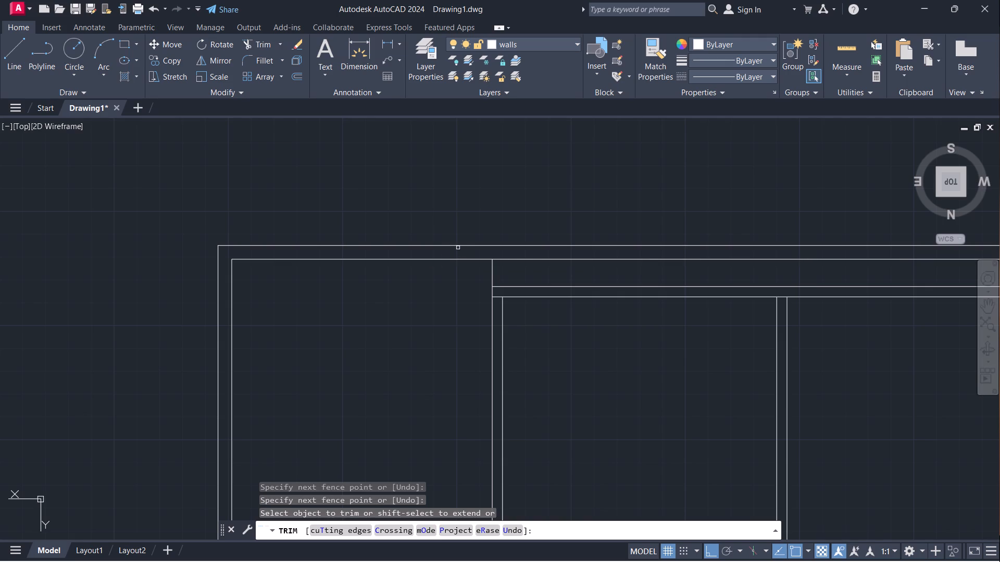
pyautogui.scroll(-1, 458, 248)
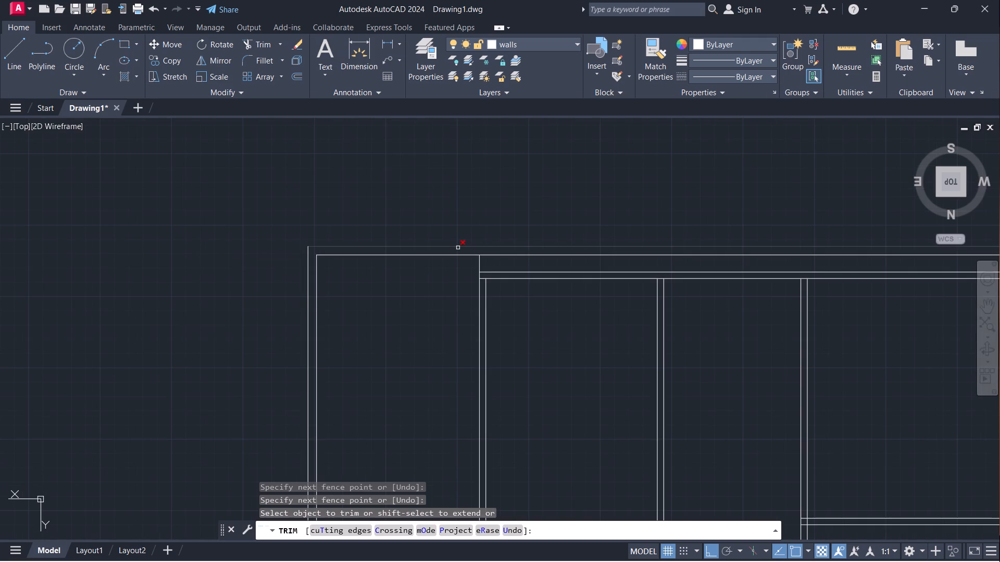
pyautogui.scroll(-1, 458, 248)
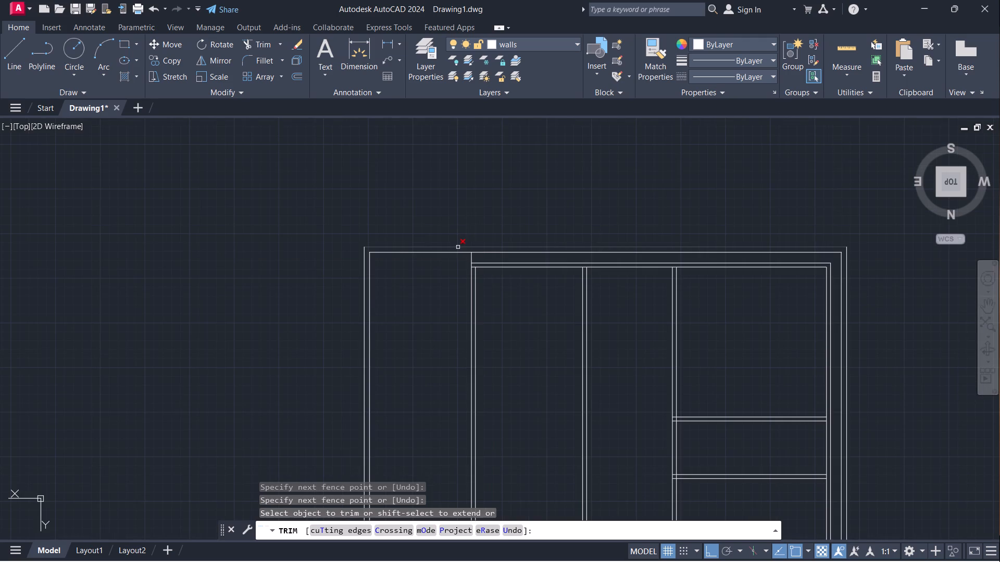
pyautogui.scroll(-2, 458, 247)
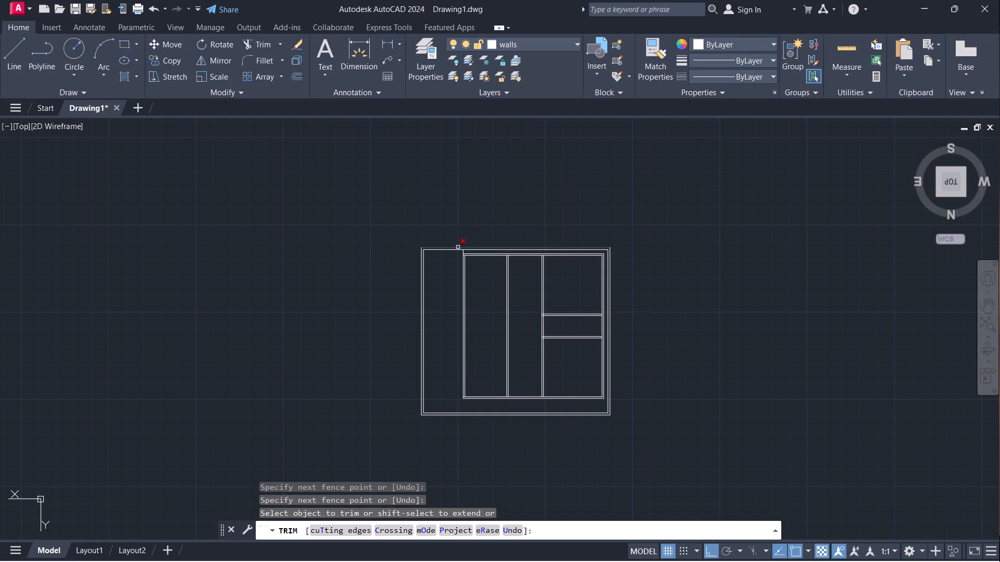
pyautogui.scroll(-2, 458, 247)
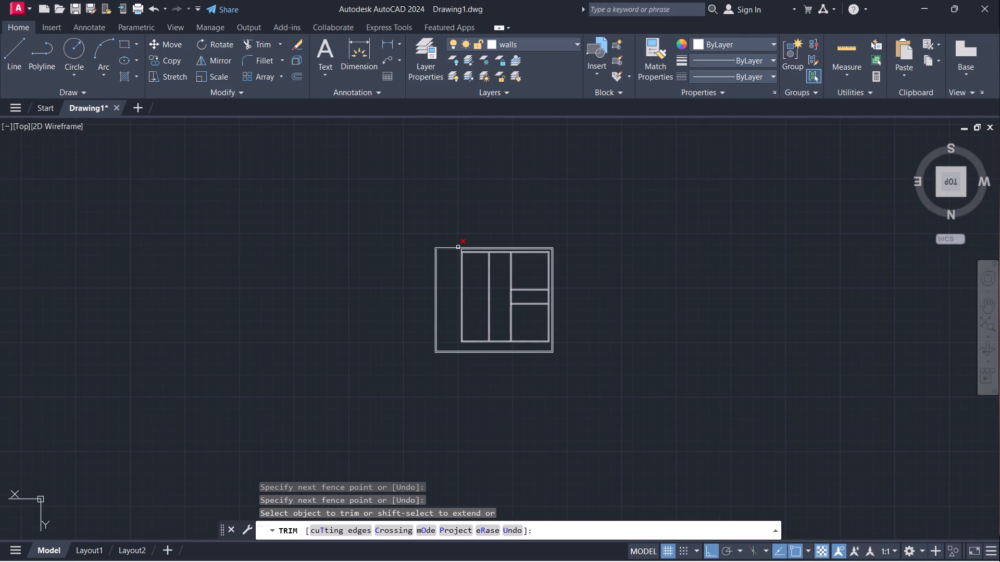
pyautogui.press('Escape')
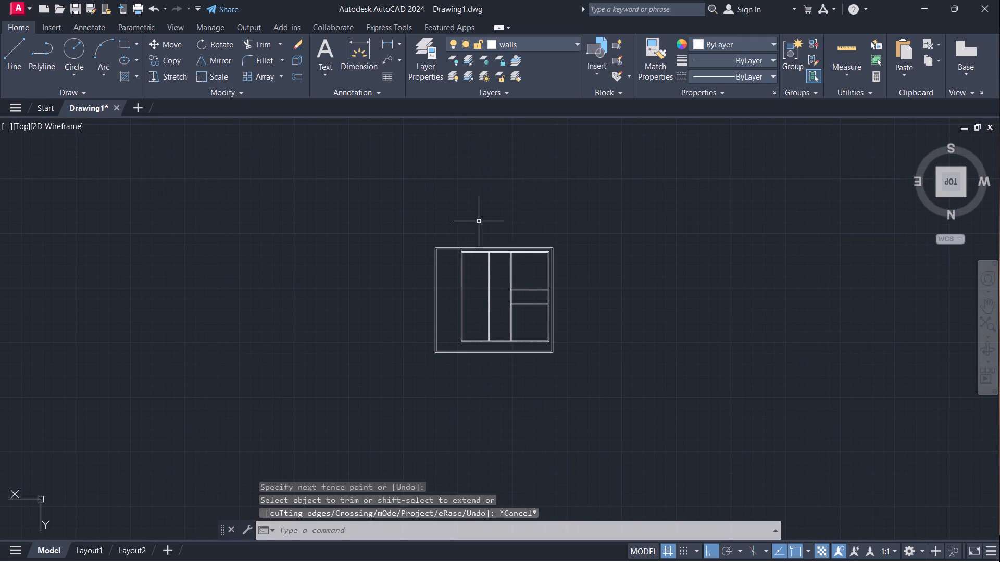
# Measure the clear width between the easternmost partition and the next partition to the west with a linear dimension.
pyautogui.scroll(1, 450, 254)
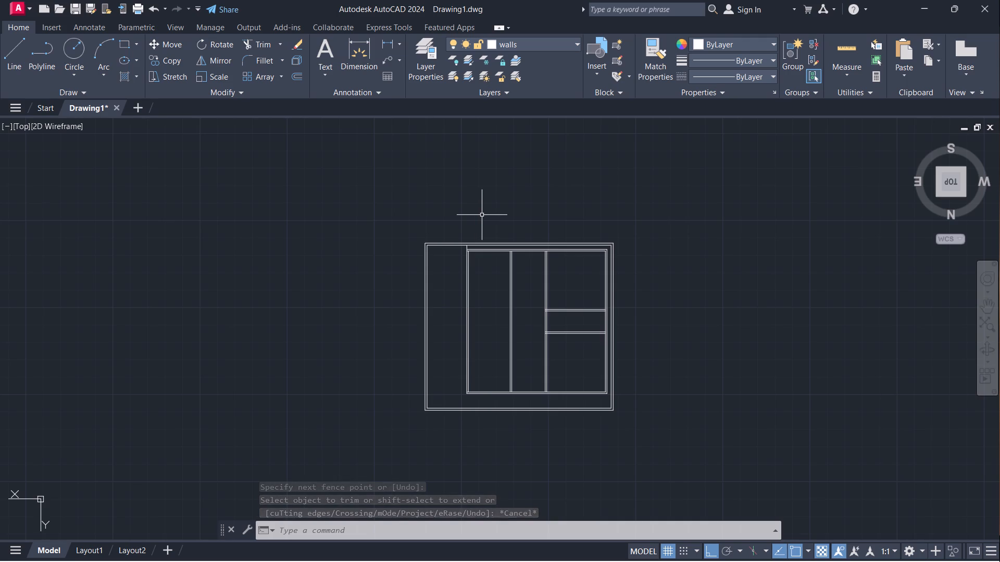
pyautogui.scroll(1, 611, 260)
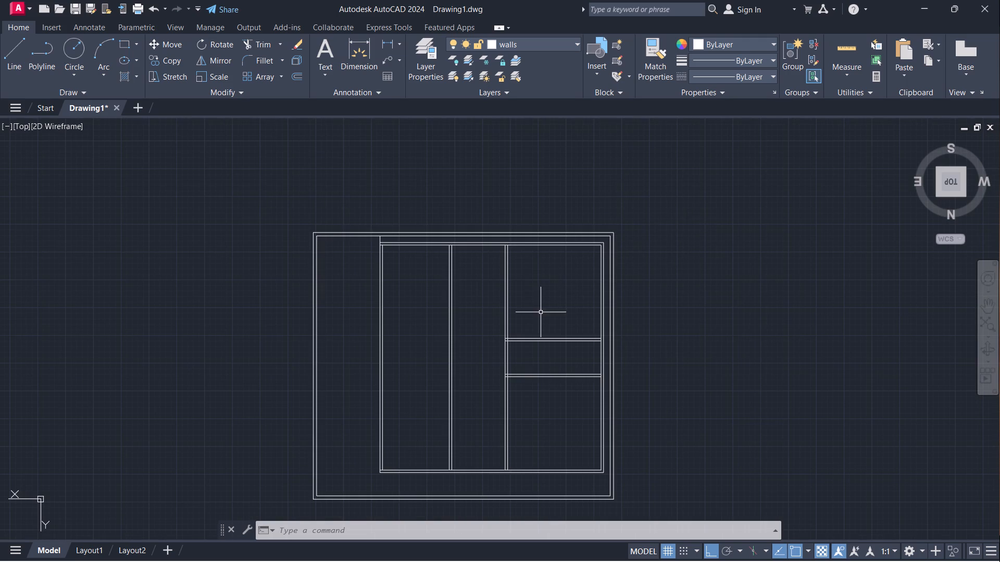
pyautogui.moveTo(541, 314); pyautogui.dragTo(595, 276, button='middle')
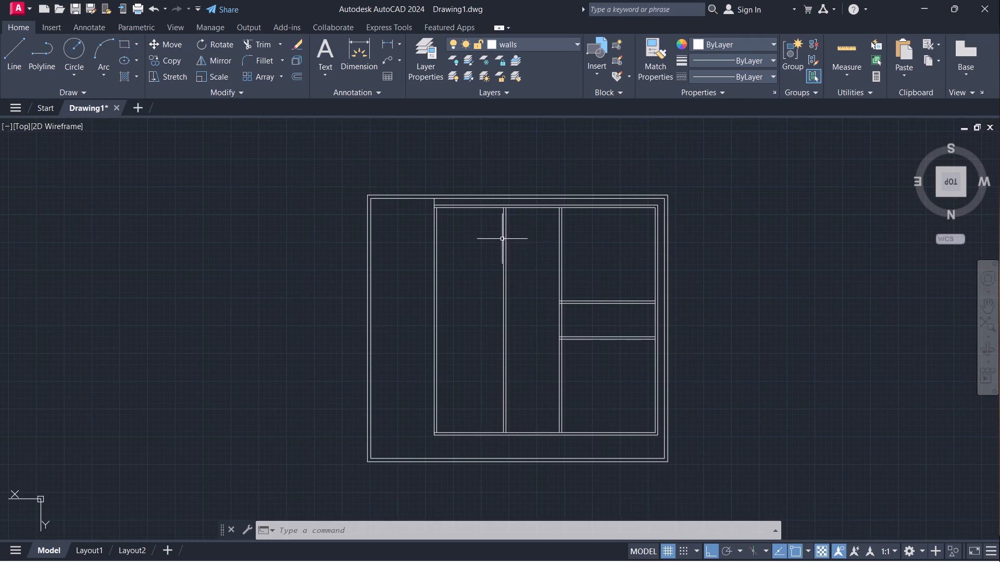
pyautogui.scroll(1, 528, 232)
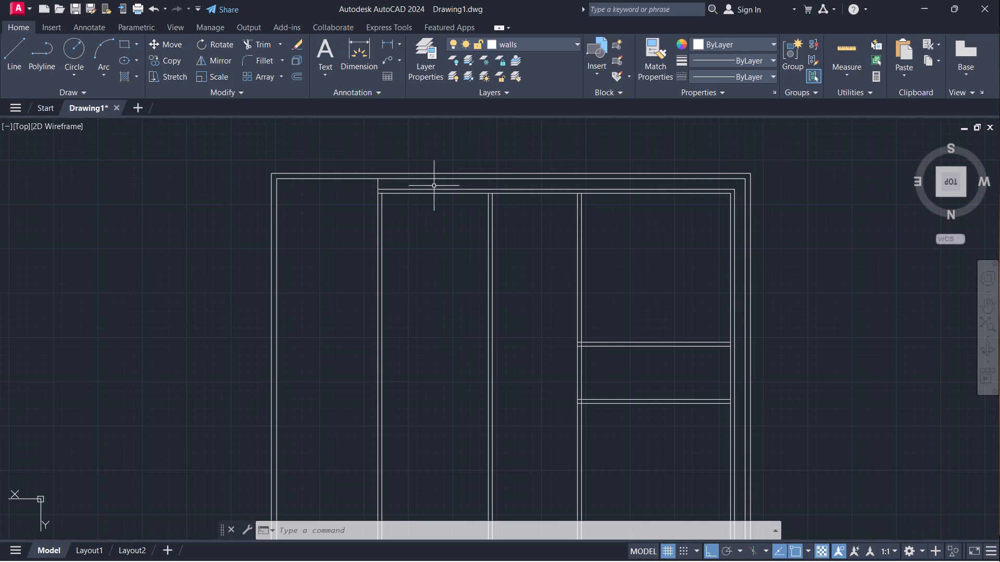
pyautogui.click(385, 42)
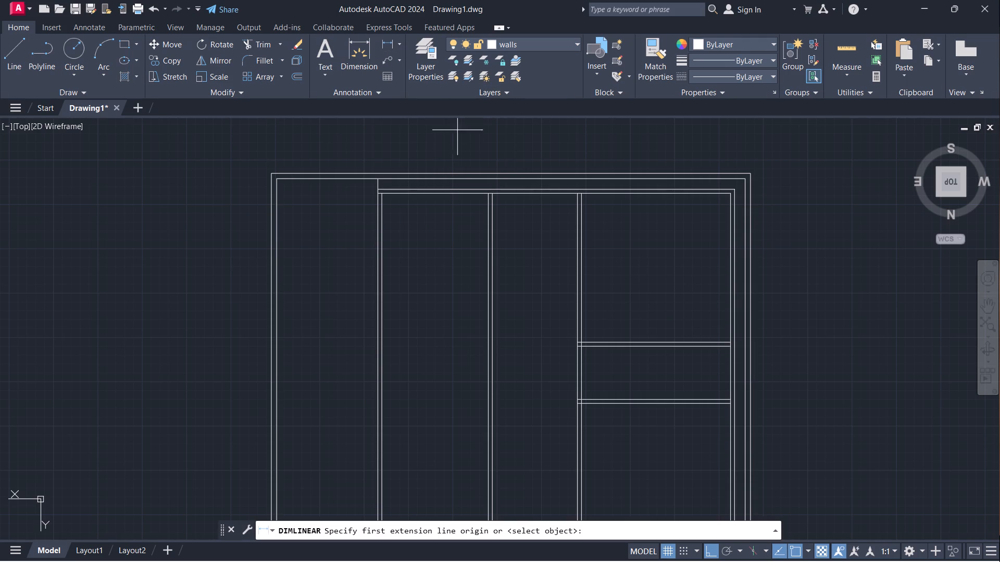
pyautogui.click(383, 207)
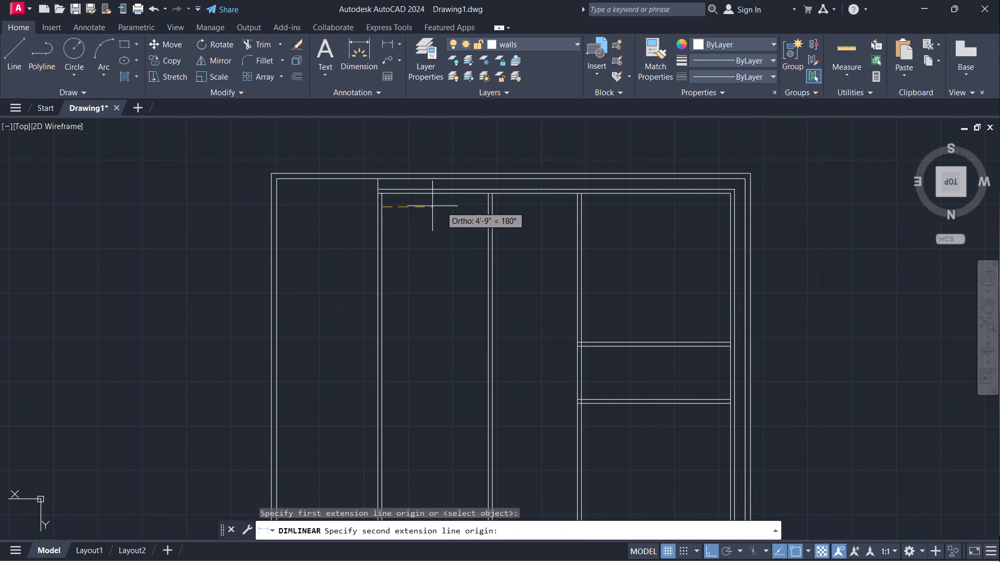
pyautogui.click(486, 208)
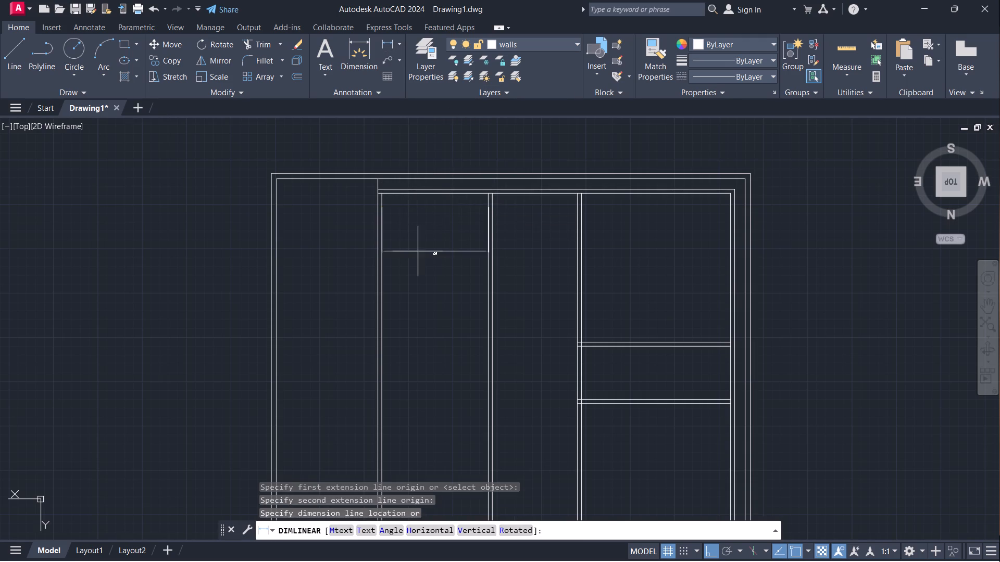
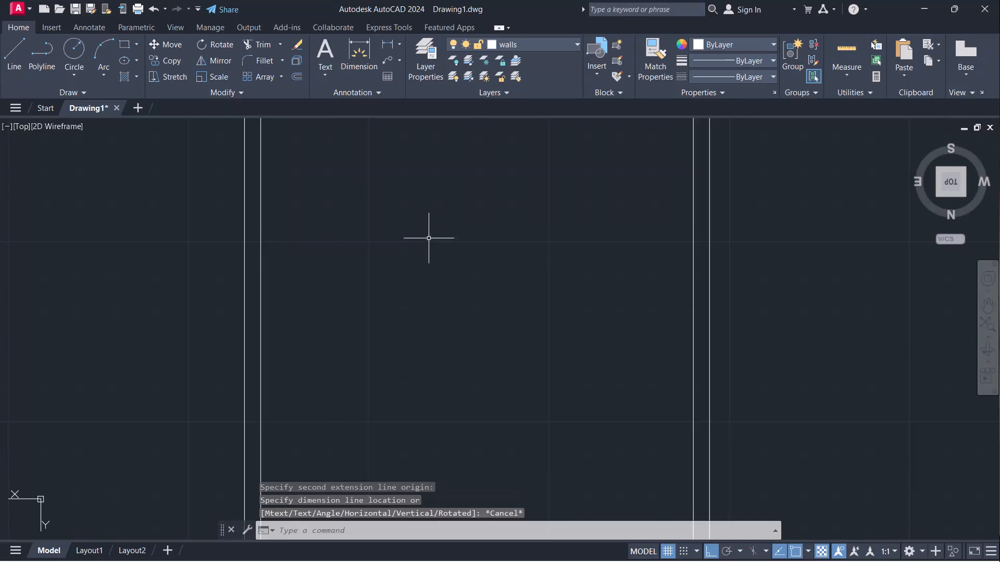
# Offset the south inner wall's north line 10' north into the rooms.
pyautogui.scroll(-3, 433, 199)
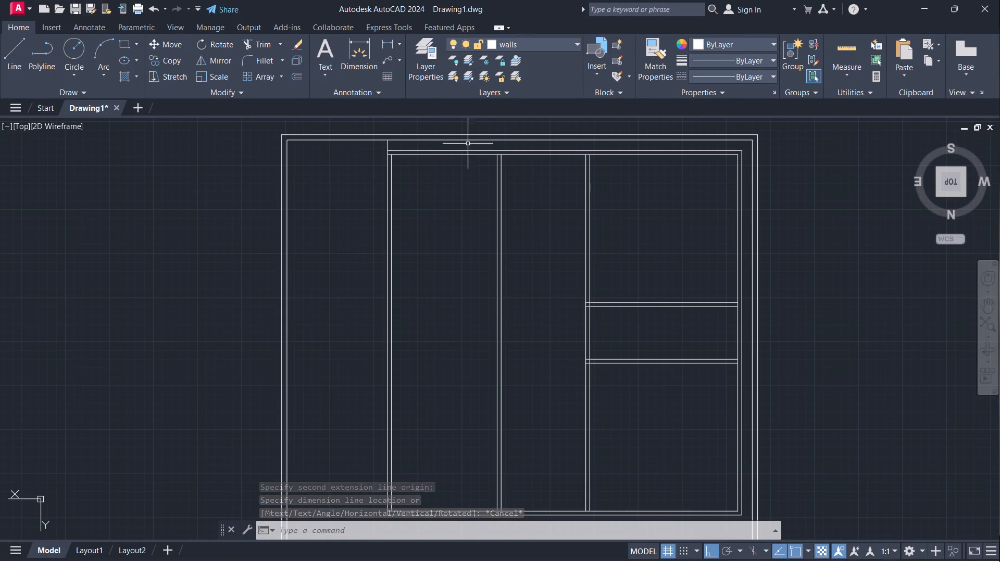
pyautogui.scroll(1, 580, 158)
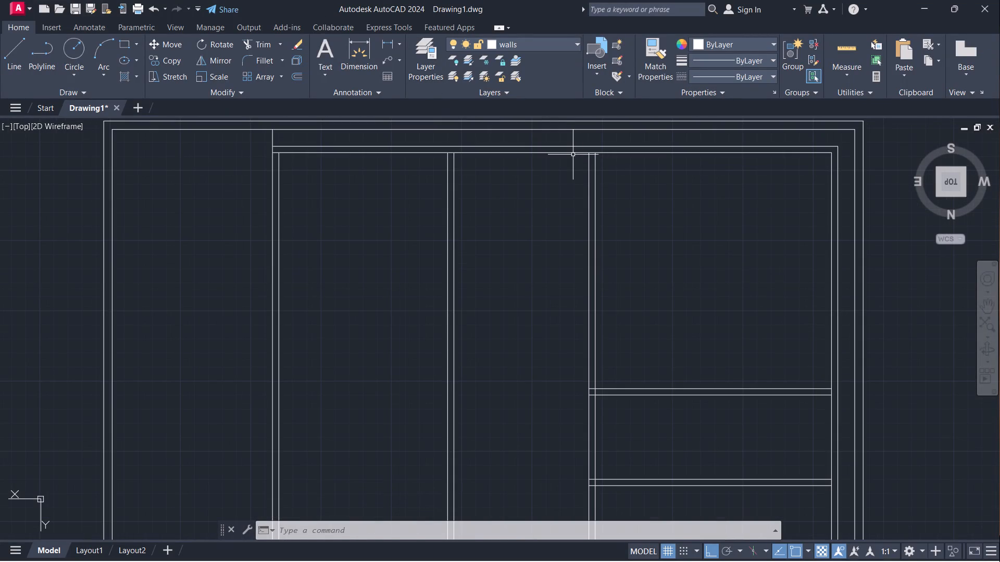
pyautogui.press('o')
pyautogui.press('Return')
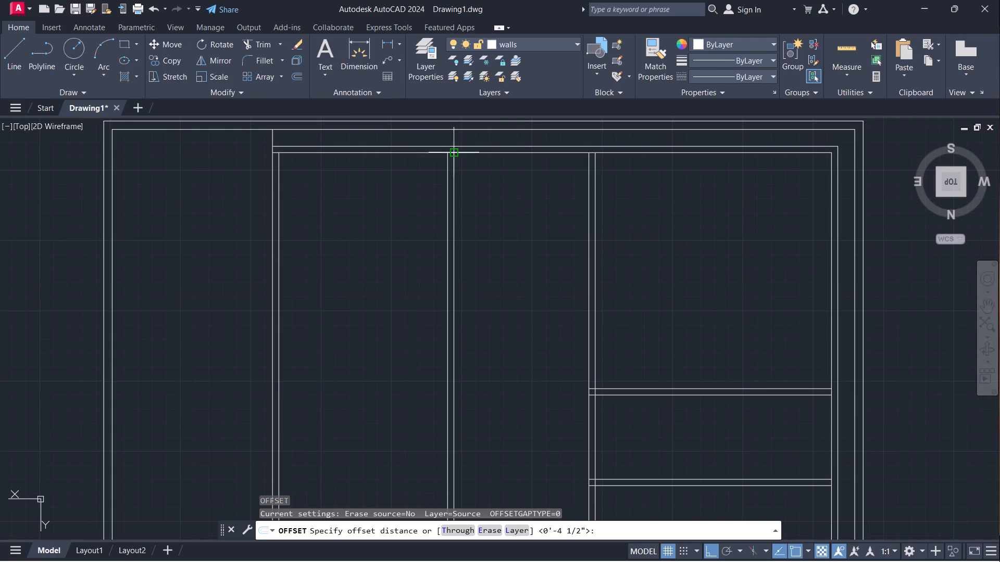
pyautogui.click(411, 155)
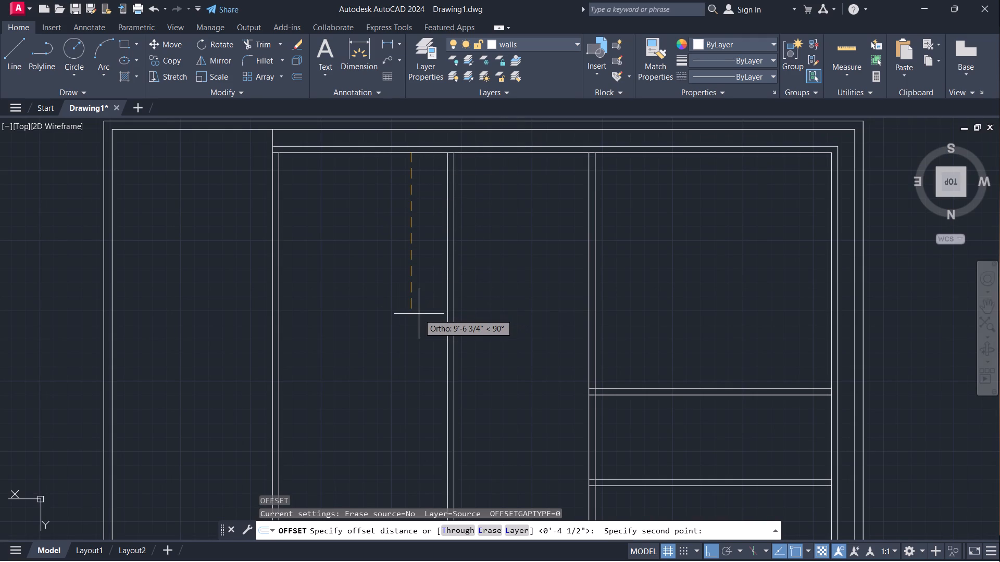
pyautogui.write("10'")
pyautogui.press('Return')
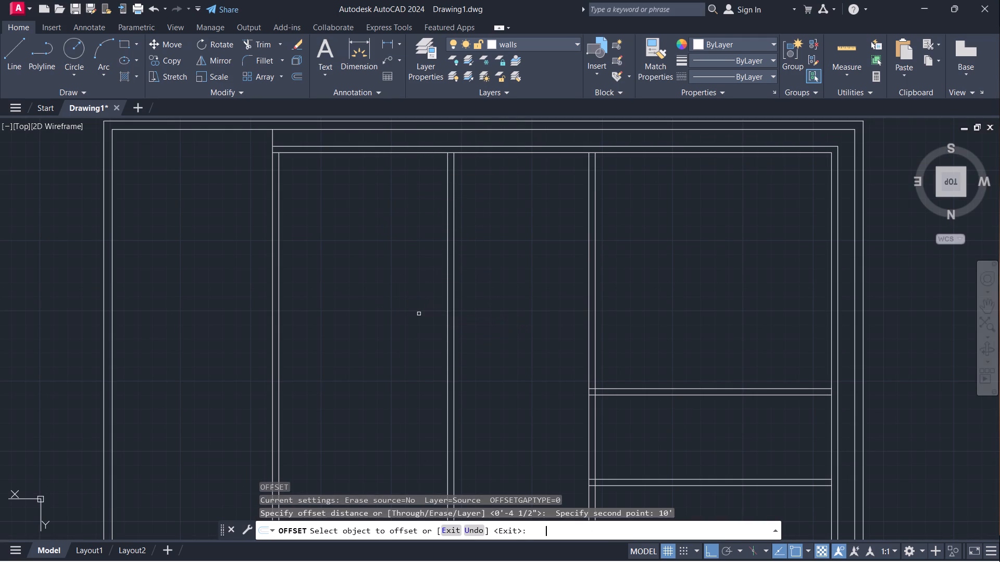
pyautogui.click(437, 152)
pyautogui.click(419, 261)
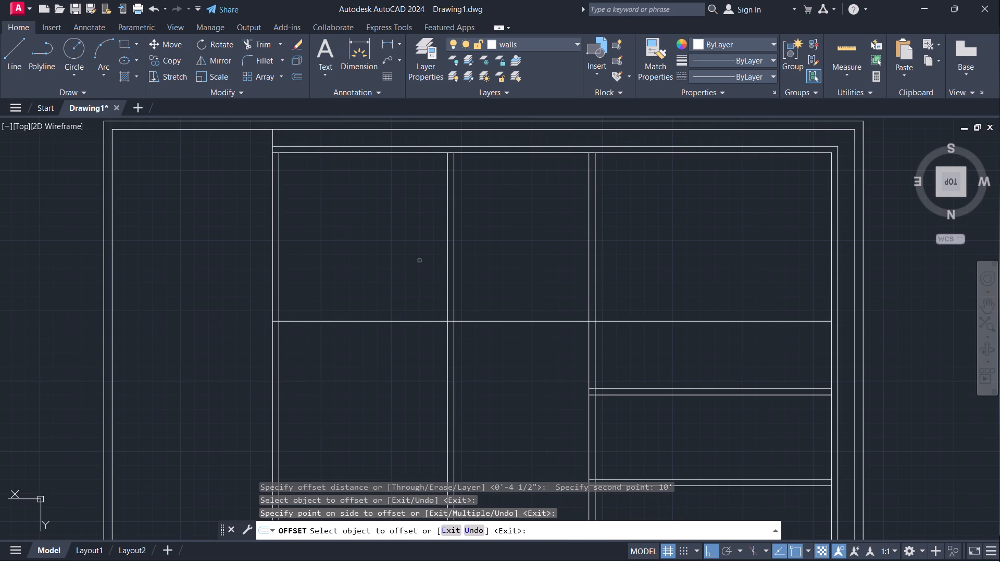
pyautogui.press('Escape')
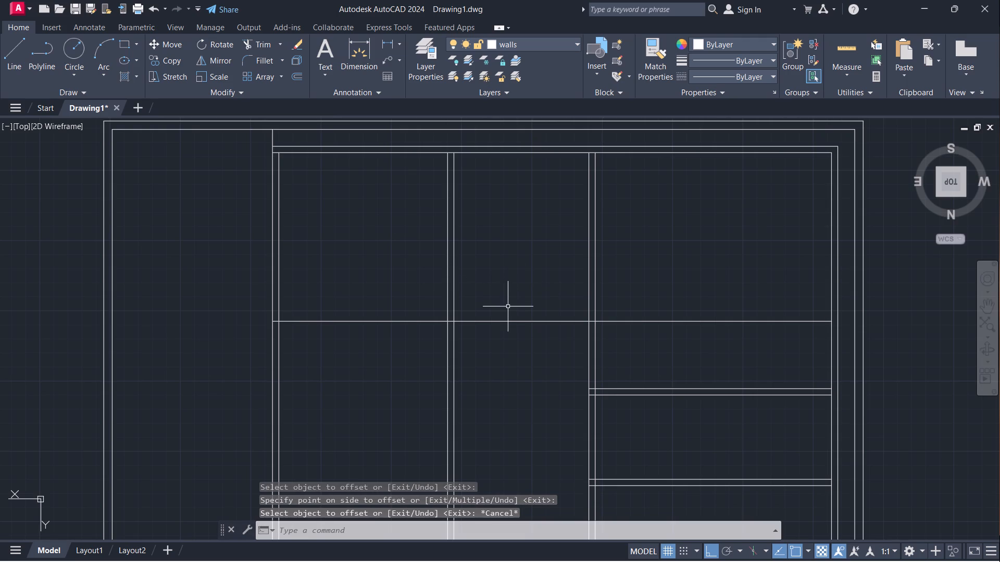
# Trim the new east-west line back to the east face of the westernmost north-south partition.
pyautogui.write('tr')
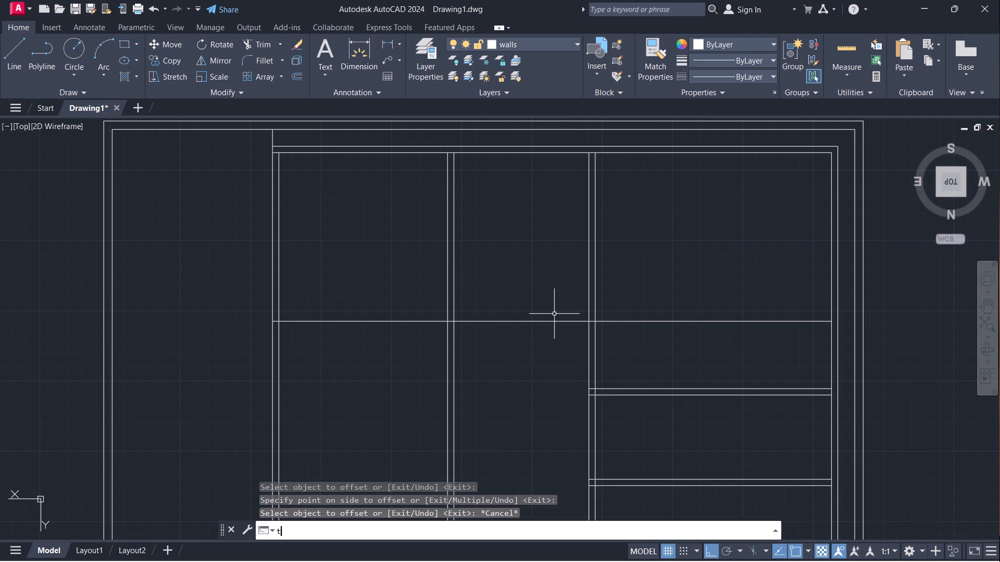
pyautogui.press('Return')
pyautogui.click(627, 321)
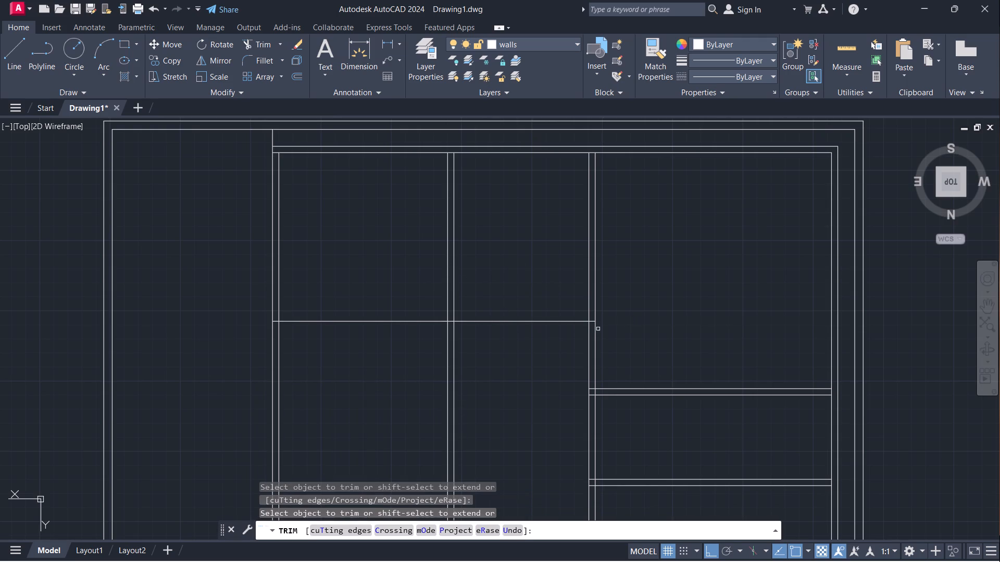
pyautogui.scroll(3, 587, 323)
pyautogui.moveTo(609, 302); pyautogui.dragTo(609, 328)
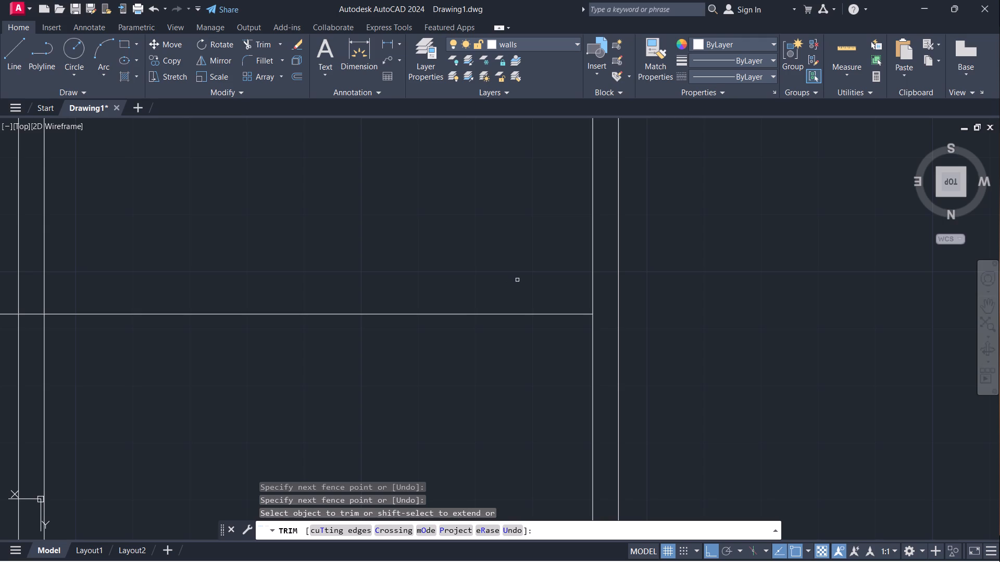
pyautogui.press('Escape')
pyautogui.scroll(-2, 531, 280)
pyautogui.scroll(-1, 391, 313)
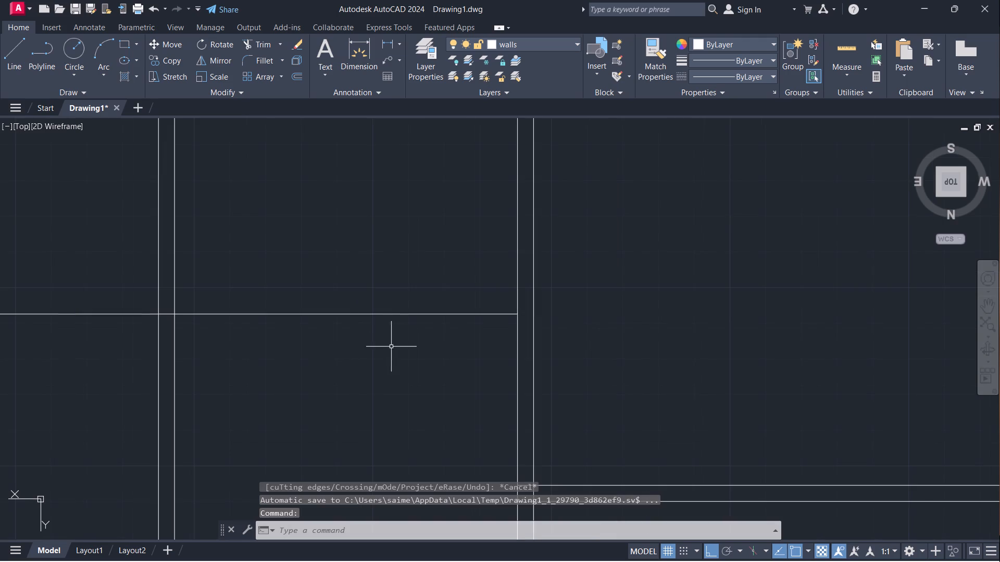
pyautogui.moveTo(374, 293); pyautogui.dragTo(559, 272, button='middle')
pyautogui.scroll(-3, 608, 263)
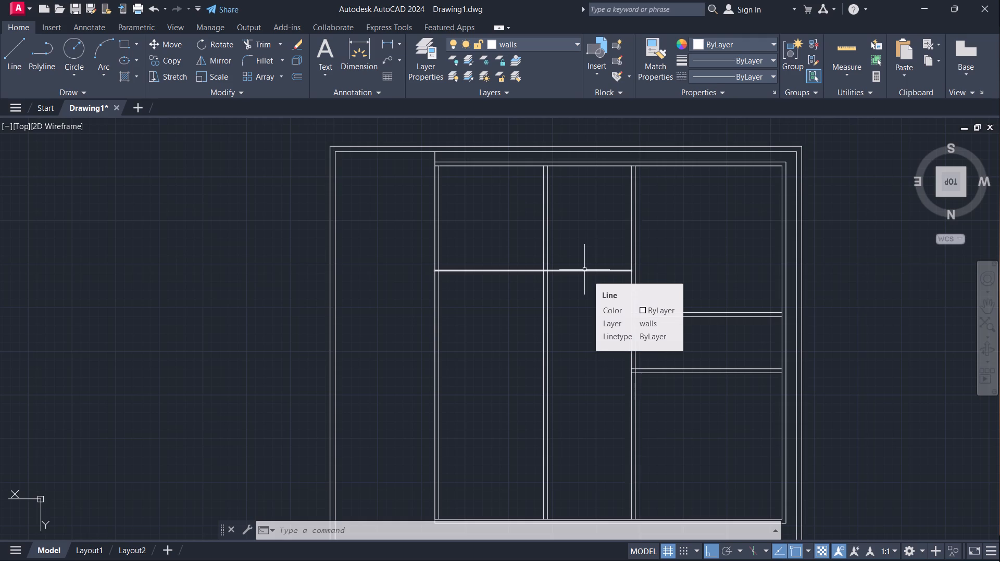
pyautogui.press('Escape')
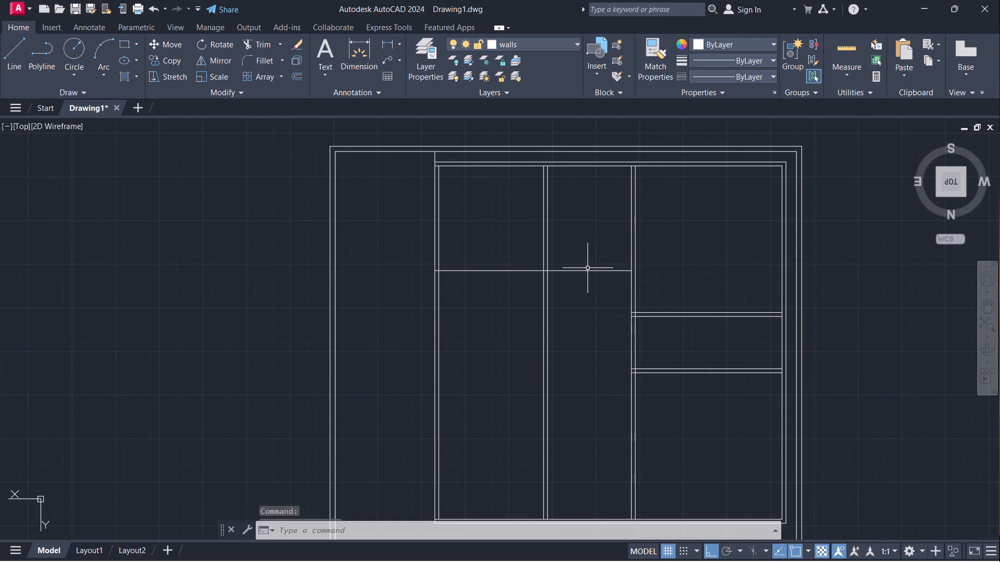
# Trim away the new line's stretch between the middle and westernmost north-south partitions.
pyautogui.write('tr')
pyautogui.press('Return')
pyautogui.moveTo(595, 257); pyautogui.dragTo(595, 258)
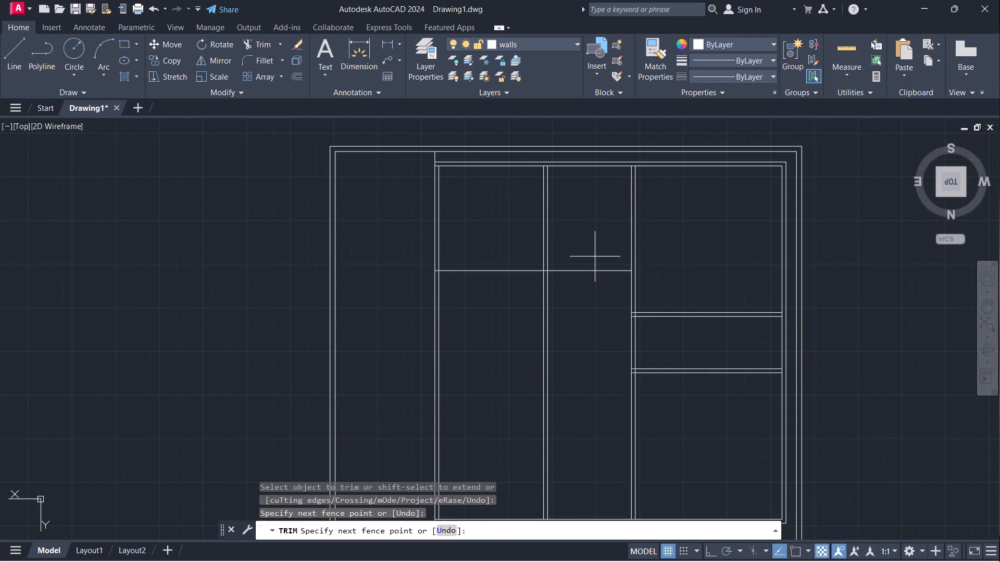
pyautogui.moveTo(595, 258); pyautogui.dragTo(597, 302)
pyautogui.moveTo(581, 234); pyautogui.dragTo(624, 234, button='middle')
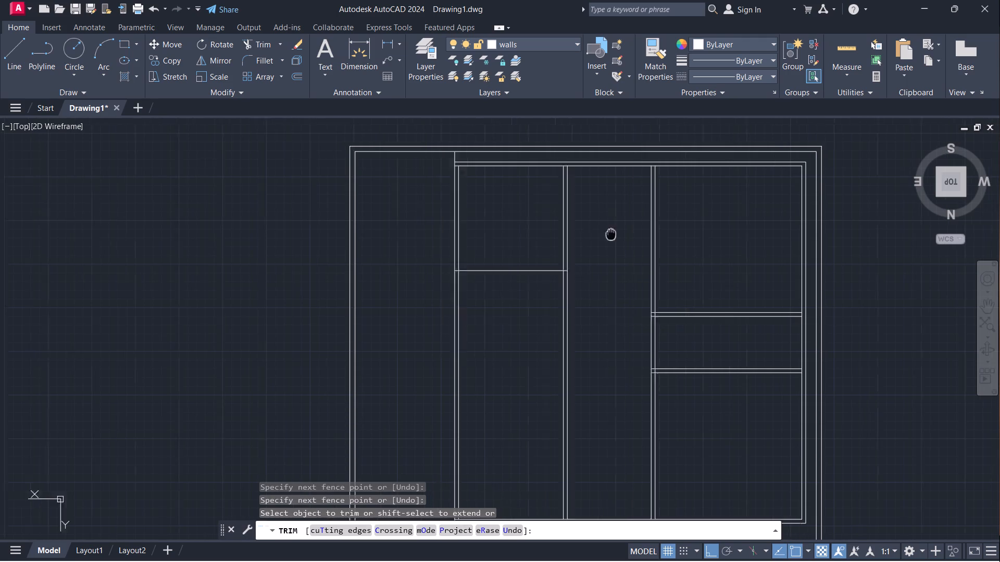
pyautogui.moveTo(624, 234); pyautogui.dragTo(627, 230, button='middle')
pyautogui.scroll(-1, 629, 240)
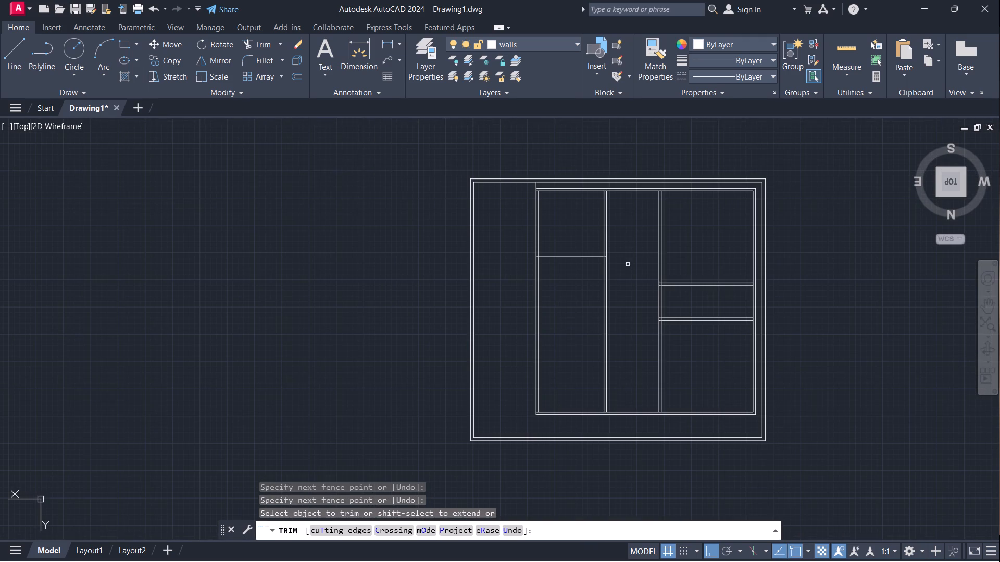
pyautogui.moveTo(628, 265); pyautogui.dragTo(624, 250, button='middle')
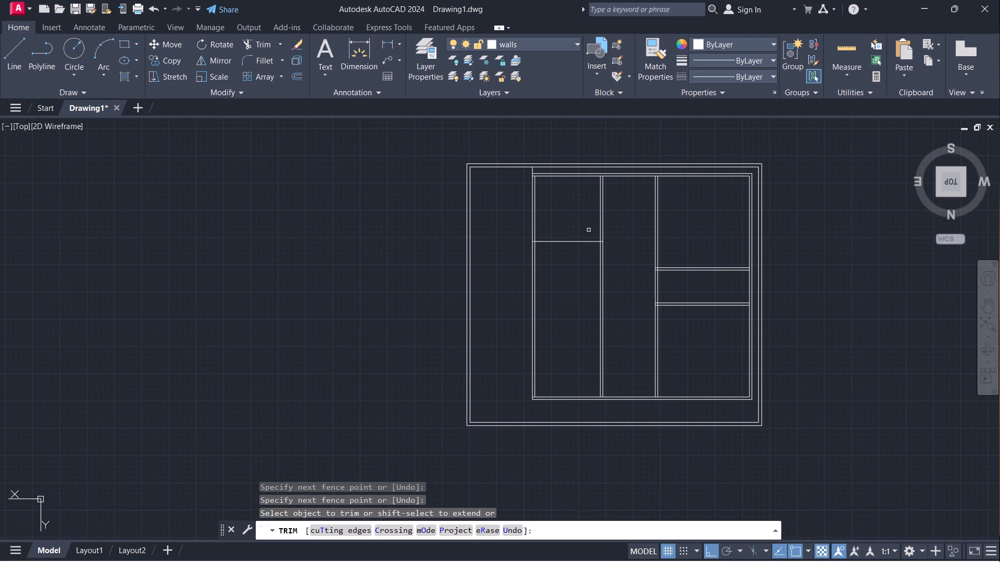
pyautogui.scroll(1, 582, 230)
pyautogui.press('Escape')
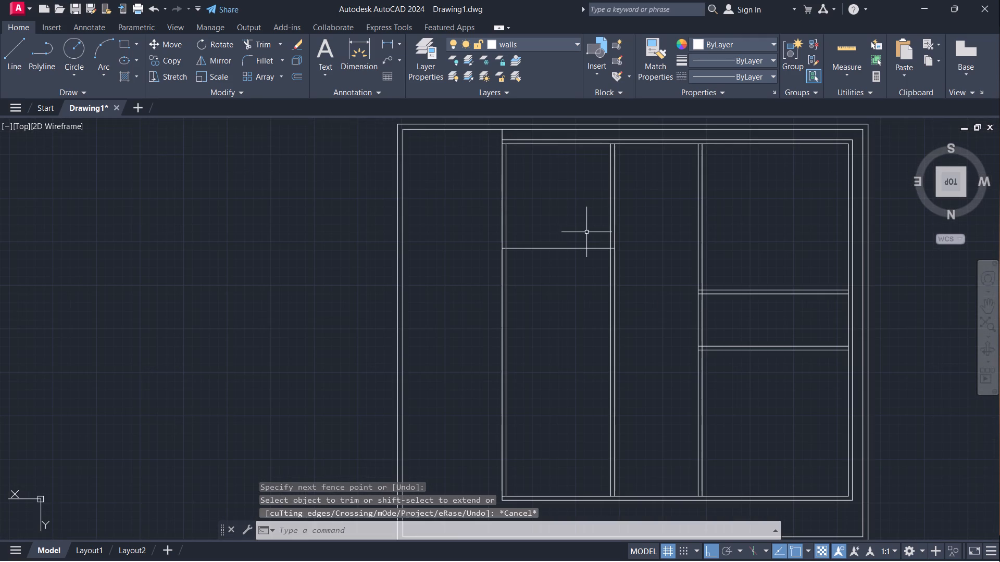
# Offset the remaining east-west line 4.5" north to give the new cross partition its thickness.
pyautogui.press('o')
pyautogui.press('Return')
pyautogui.click(569, 247)
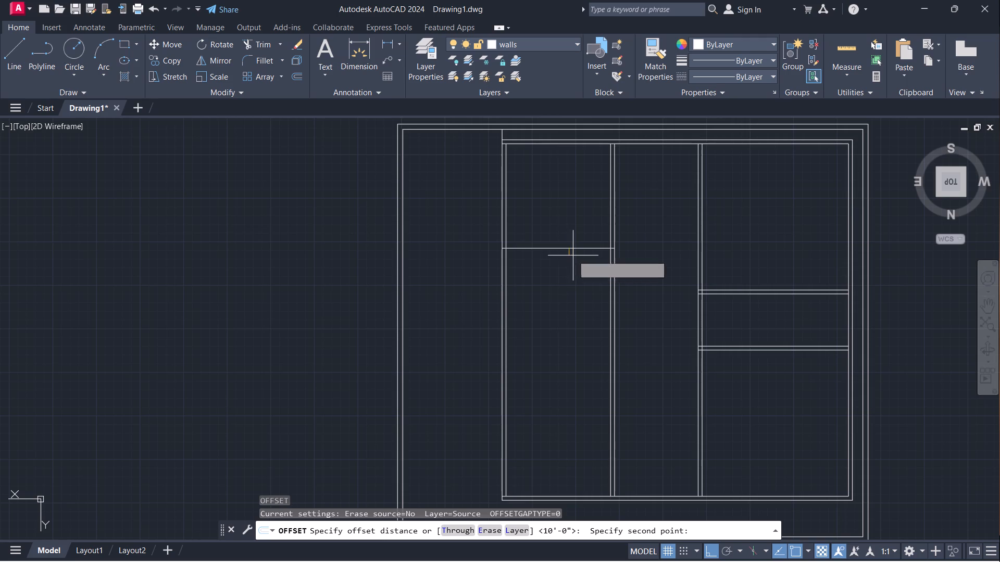
pyautogui.press('1')
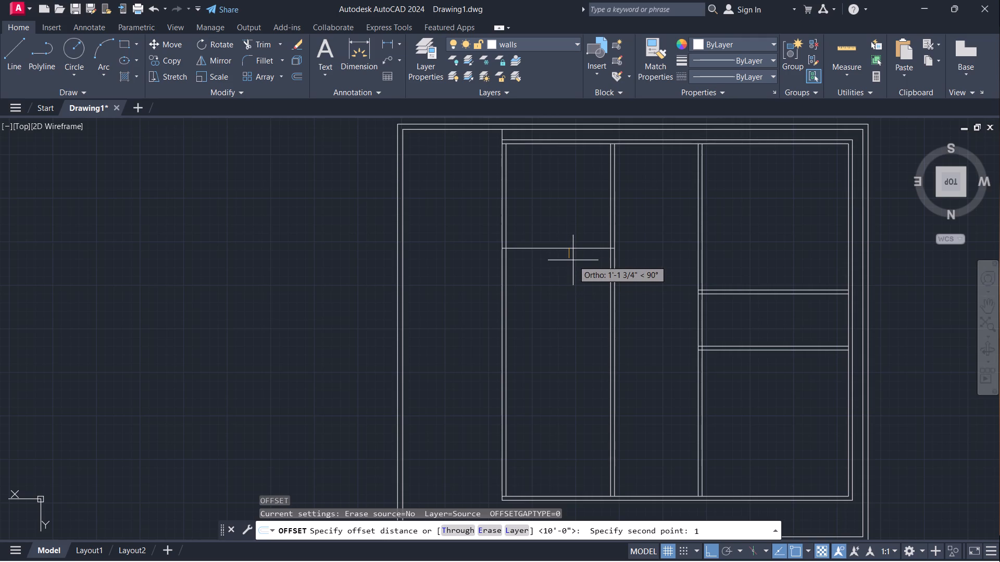
pyautogui.press('BackSpace')
pyautogui.write('4.5"')
pyautogui.press('Return')
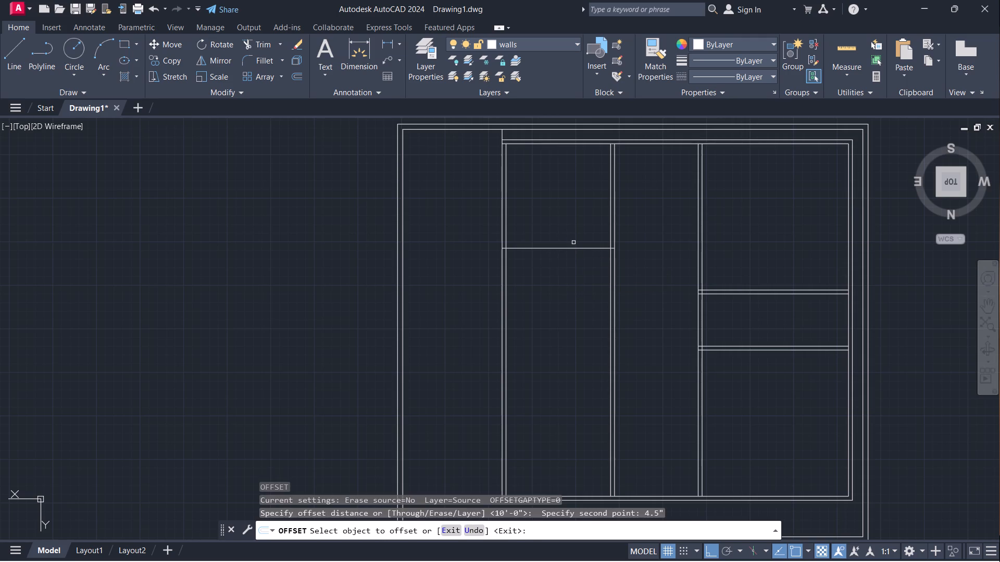
pyautogui.click(573, 248)
pyautogui.click(564, 271)
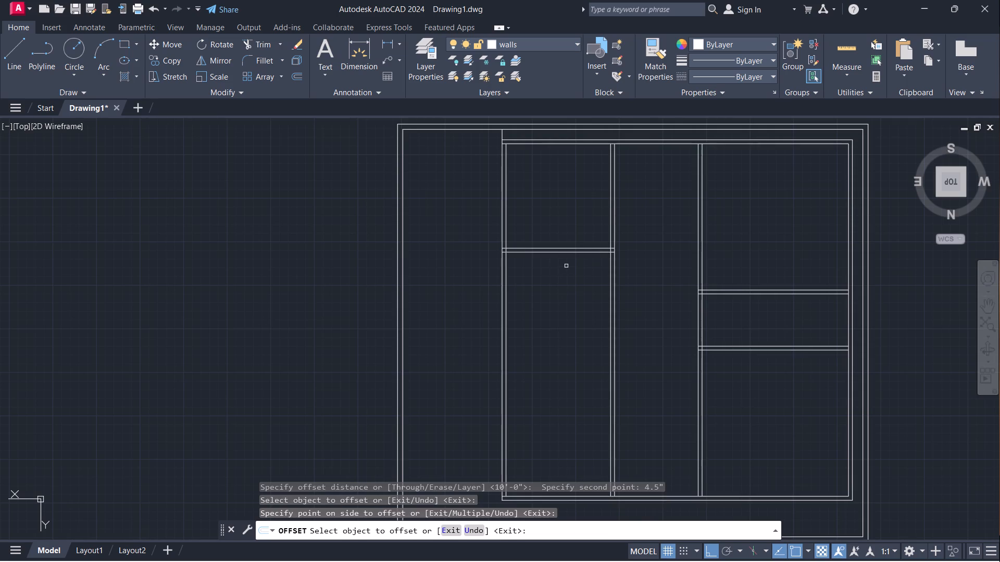
pyautogui.press('Escape')
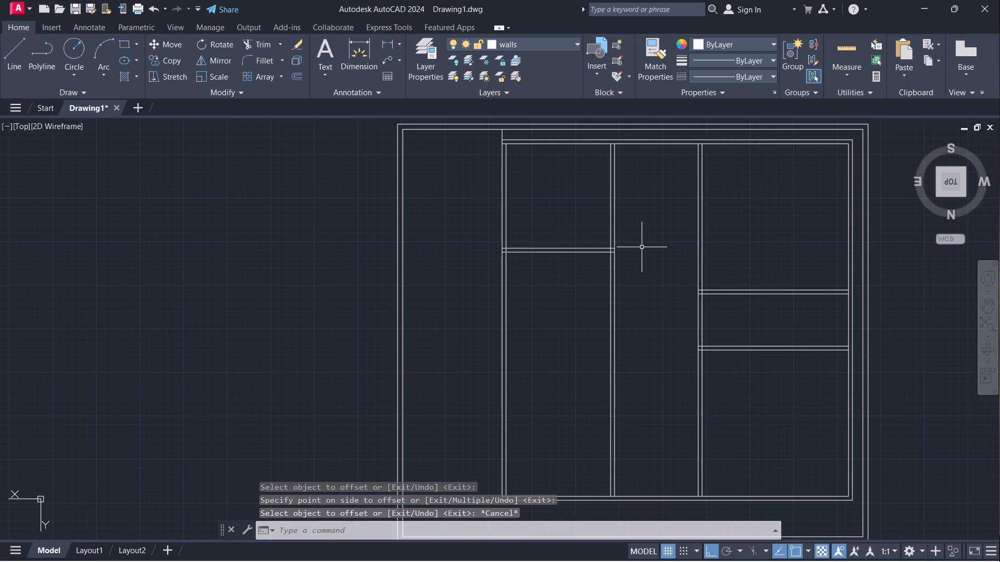
# Trim the middle partition's lines north of the new cross partition and clean up the overlapping stubs at their corner.
pyautogui.write('tr')
pyautogui.press('Return')
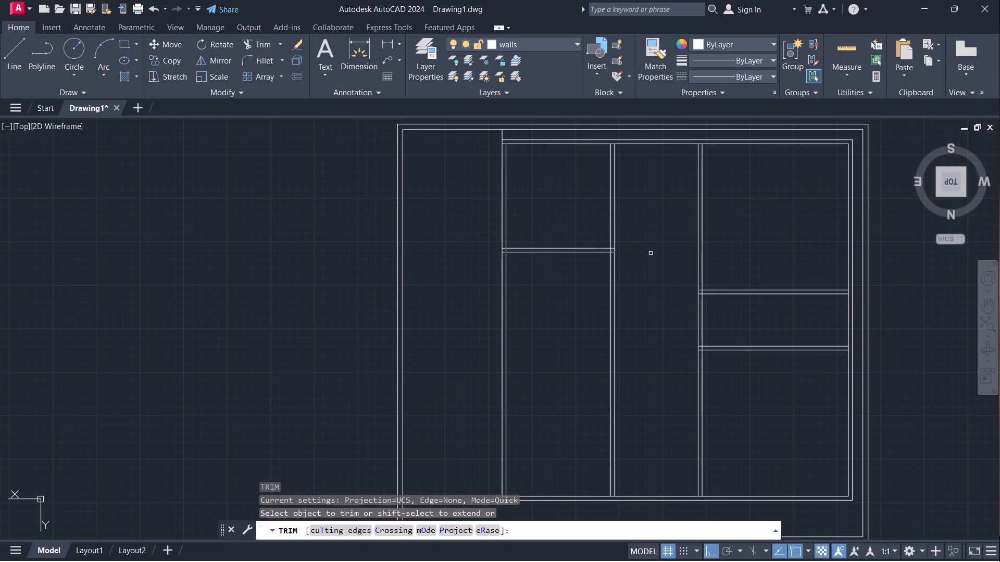
pyautogui.moveTo(648, 257); pyautogui.dragTo(592, 297)
pyautogui.scroll(2, 615, 244)
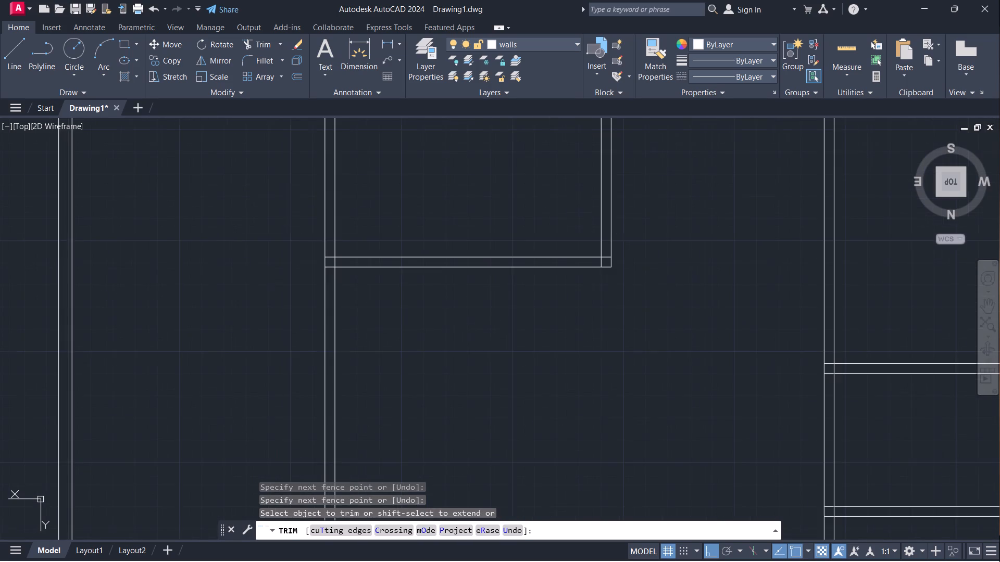
pyautogui.scroll(2, 618, 233)
pyautogui.moveTo(582, 290); pyautogui.dragTo(580, 298)
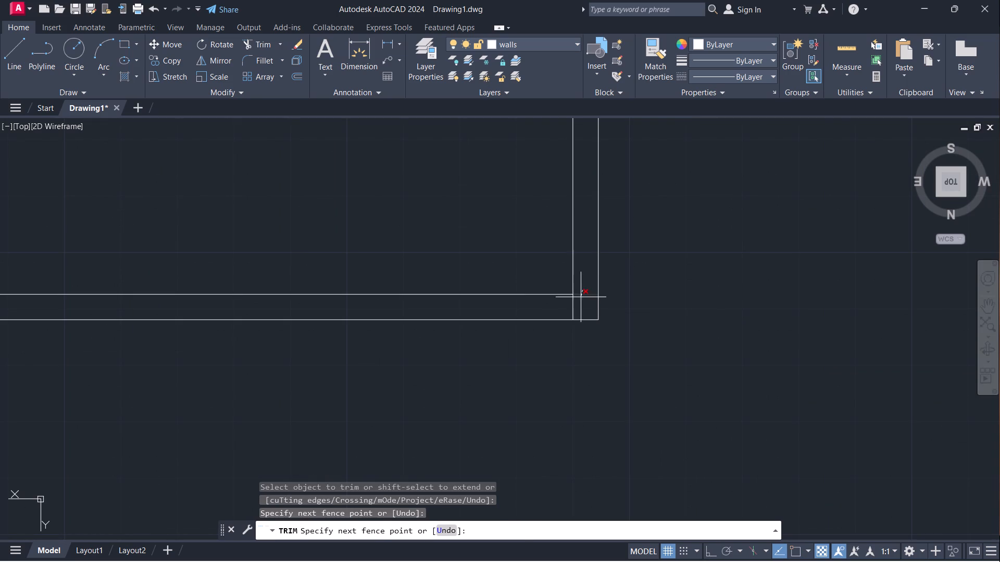
pyautogui.moveTo(580, 298); pyautogui.dragTo(566, 308)
pyautogui.scroll(-3, 671, 290)
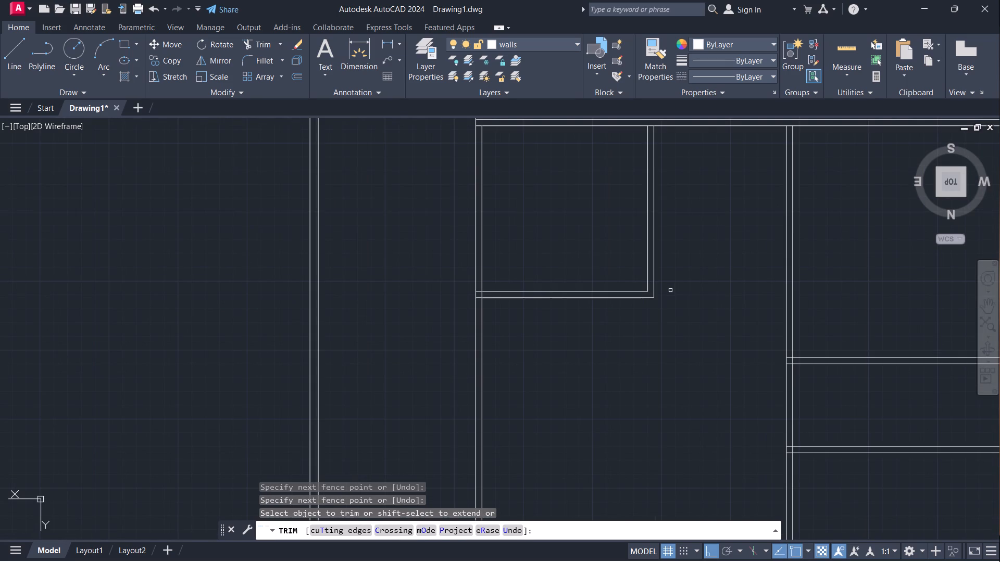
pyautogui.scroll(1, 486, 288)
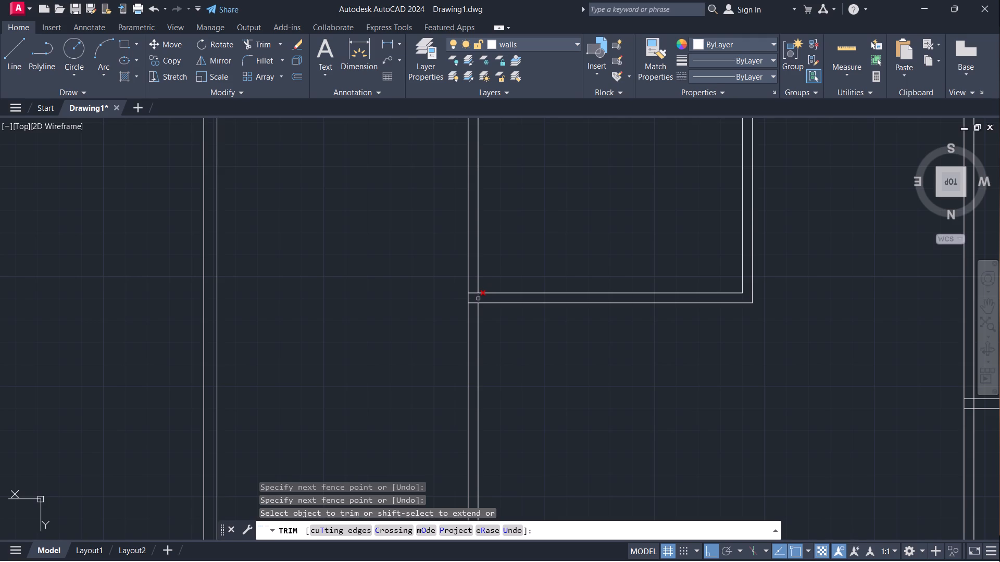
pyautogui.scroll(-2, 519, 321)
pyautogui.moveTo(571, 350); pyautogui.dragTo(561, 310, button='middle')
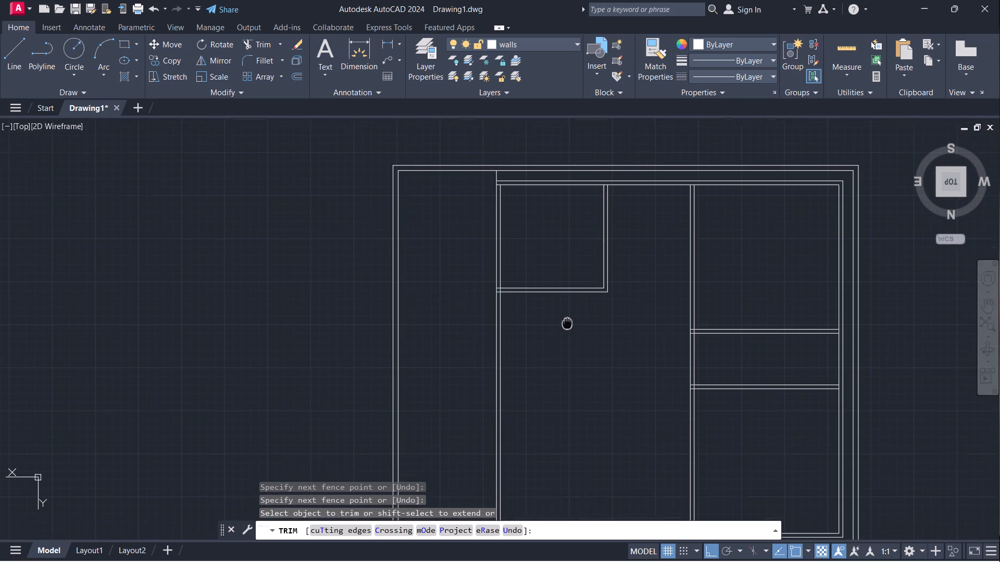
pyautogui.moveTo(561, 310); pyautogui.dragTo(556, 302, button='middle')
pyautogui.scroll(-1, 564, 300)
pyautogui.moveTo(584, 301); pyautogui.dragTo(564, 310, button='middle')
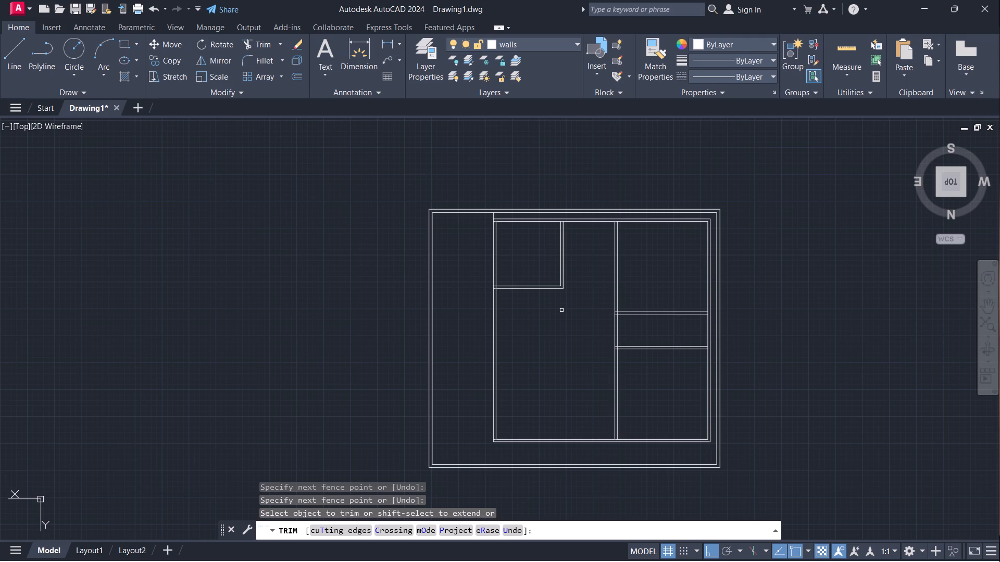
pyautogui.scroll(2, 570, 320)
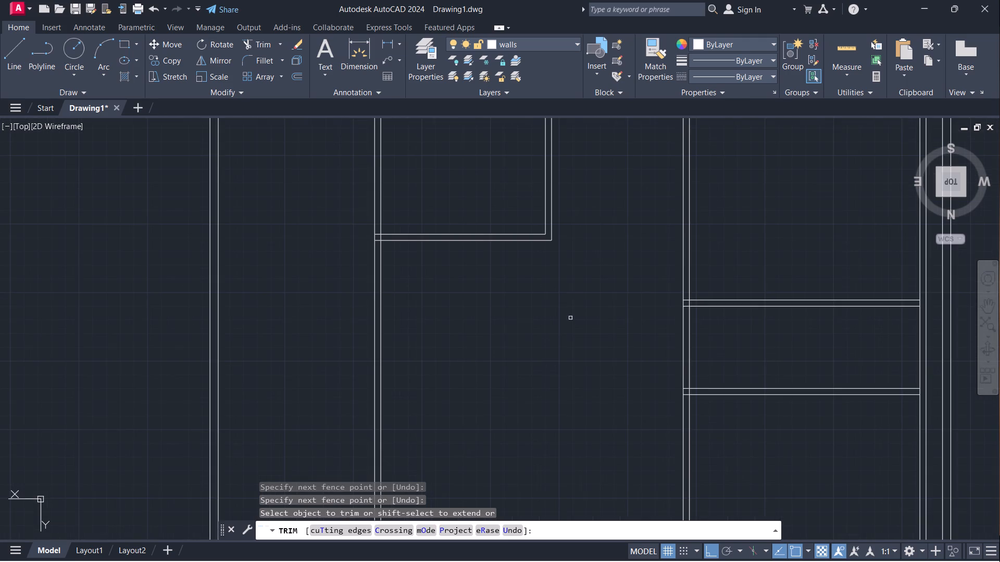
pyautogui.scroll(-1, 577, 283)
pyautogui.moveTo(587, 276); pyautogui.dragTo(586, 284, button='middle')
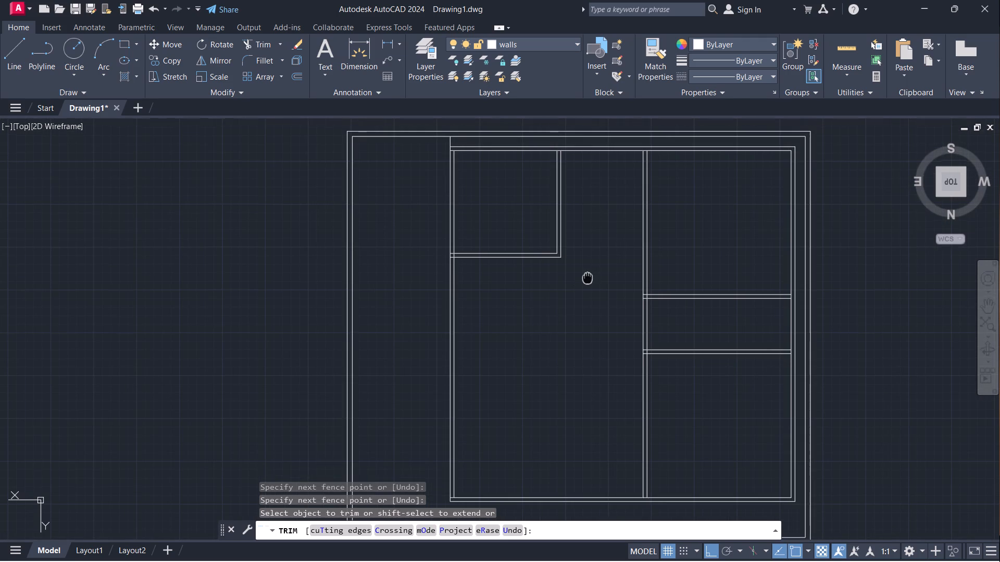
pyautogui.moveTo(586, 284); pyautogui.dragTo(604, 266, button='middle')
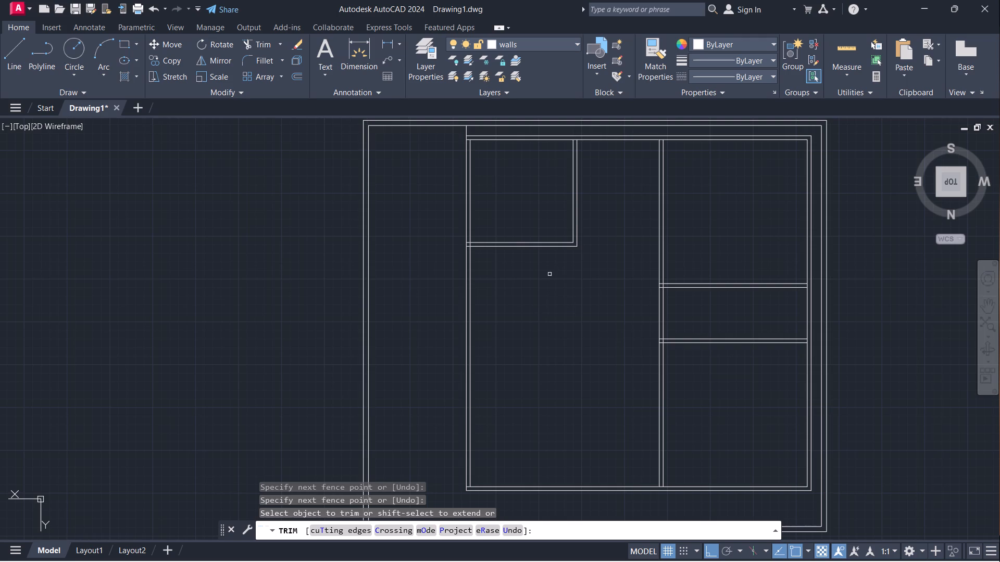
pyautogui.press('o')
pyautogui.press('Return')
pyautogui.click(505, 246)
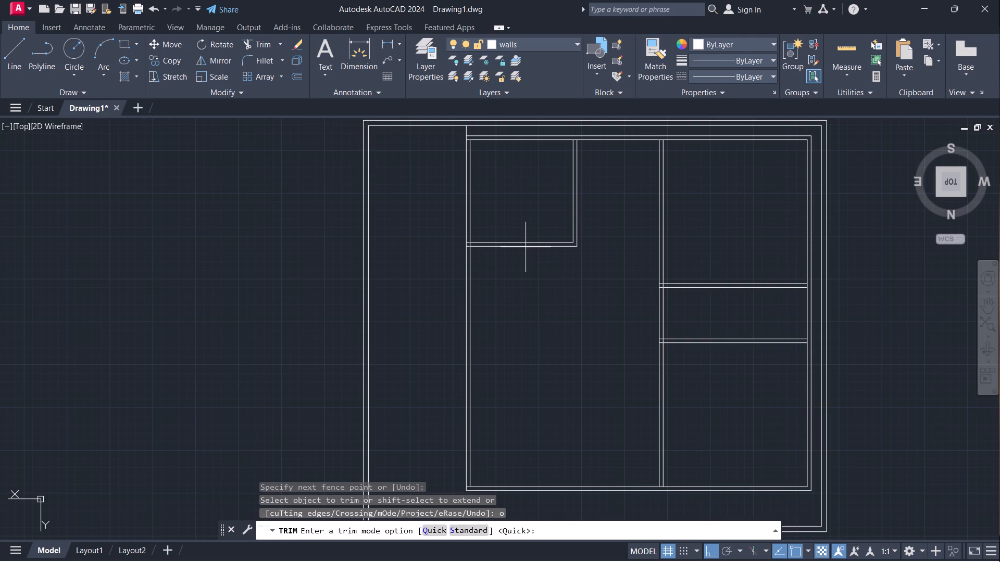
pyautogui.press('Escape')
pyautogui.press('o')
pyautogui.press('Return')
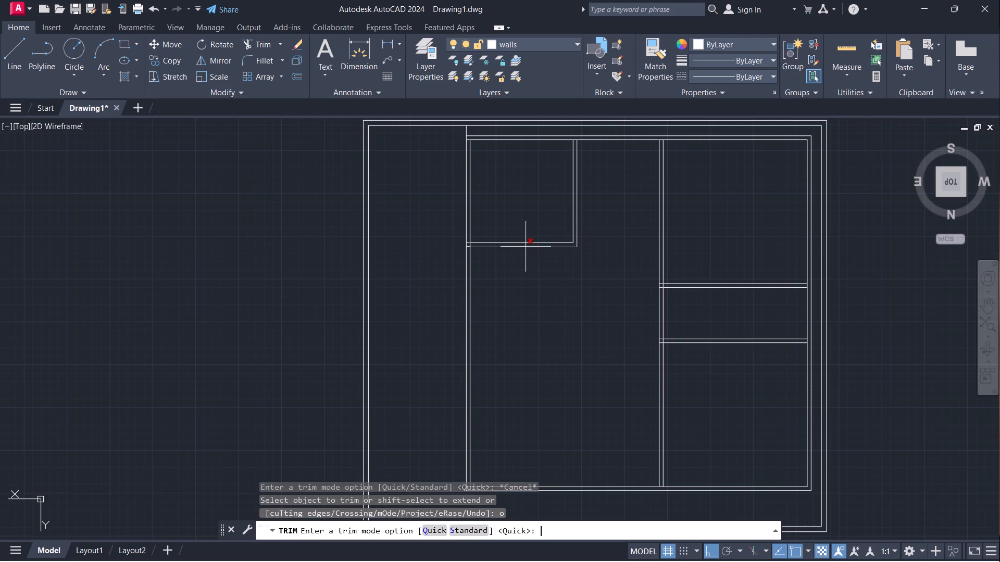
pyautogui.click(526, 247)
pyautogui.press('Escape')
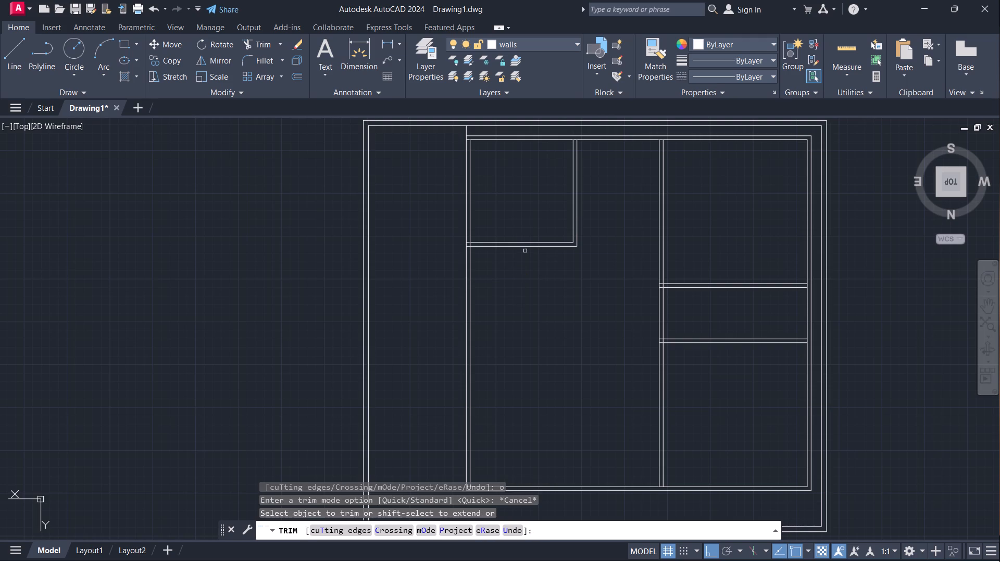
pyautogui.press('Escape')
# Offset the north line of the short cross partition 5' to the north.
pyautogui.press('o')
pyautogui.press('Return')
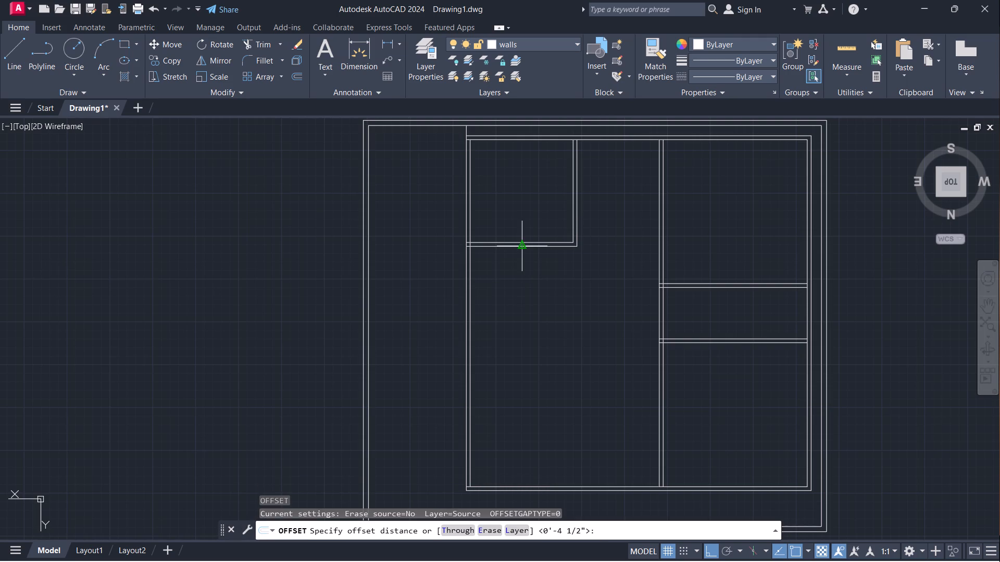
pyautogui.click(525, 246)
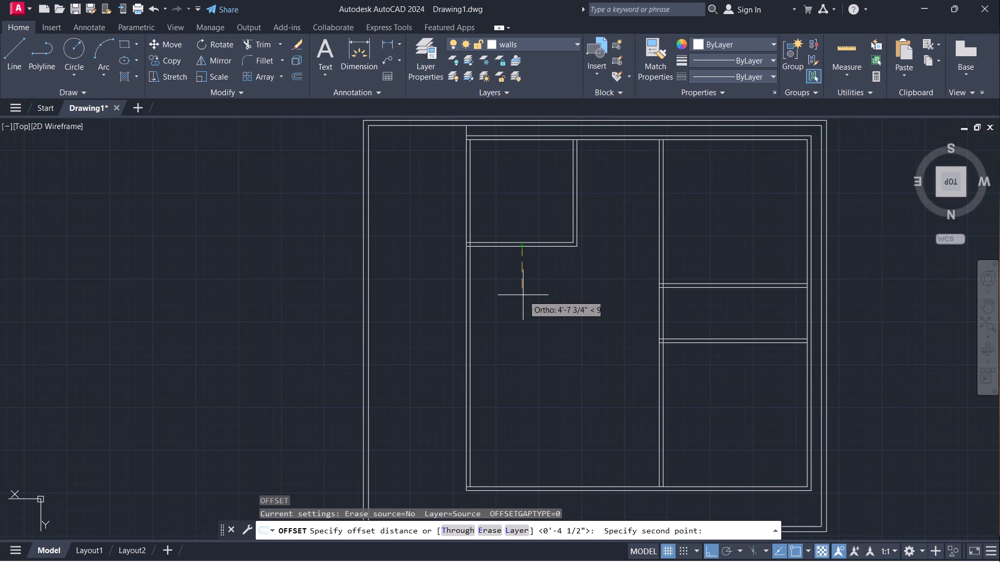
pyautogui.write("5'")
pyautogui.press('Return')
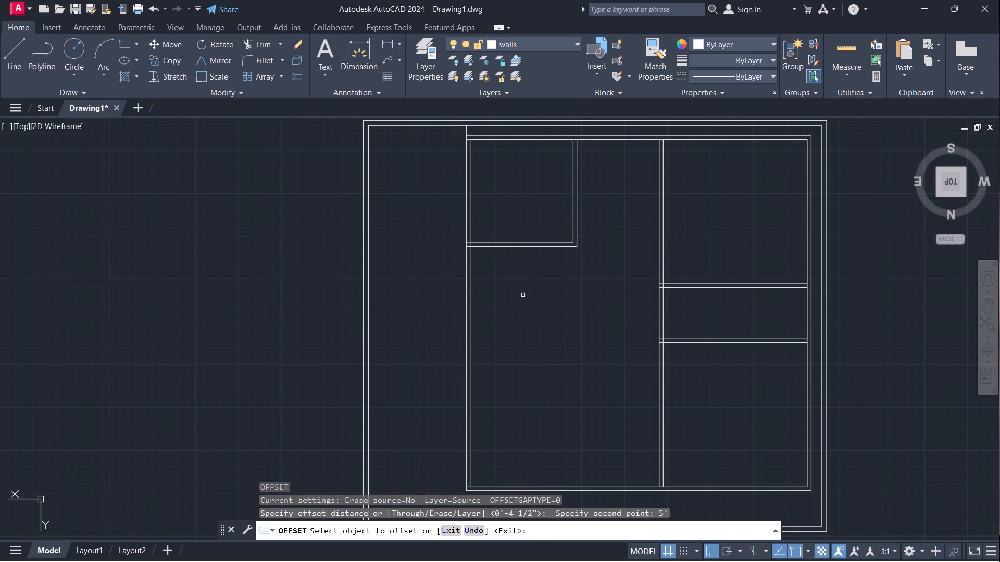
pyautogui.click(518, 247)
pyautogui.click(499, 326)
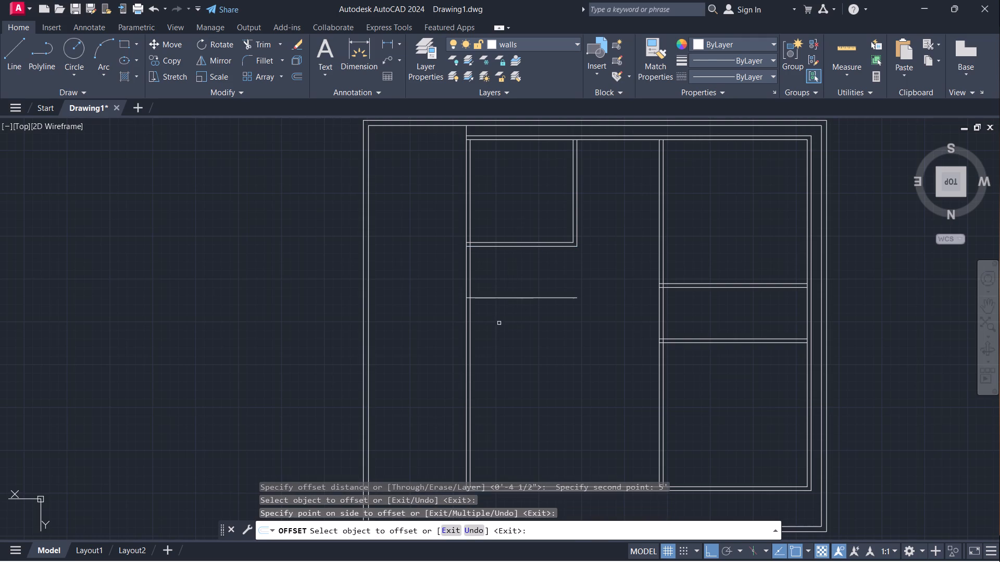
pyautogui.press('Escape')
# Offset the new east-west line 4.5" north to give the second cross partition its thickness.
pyautogui.press('space')
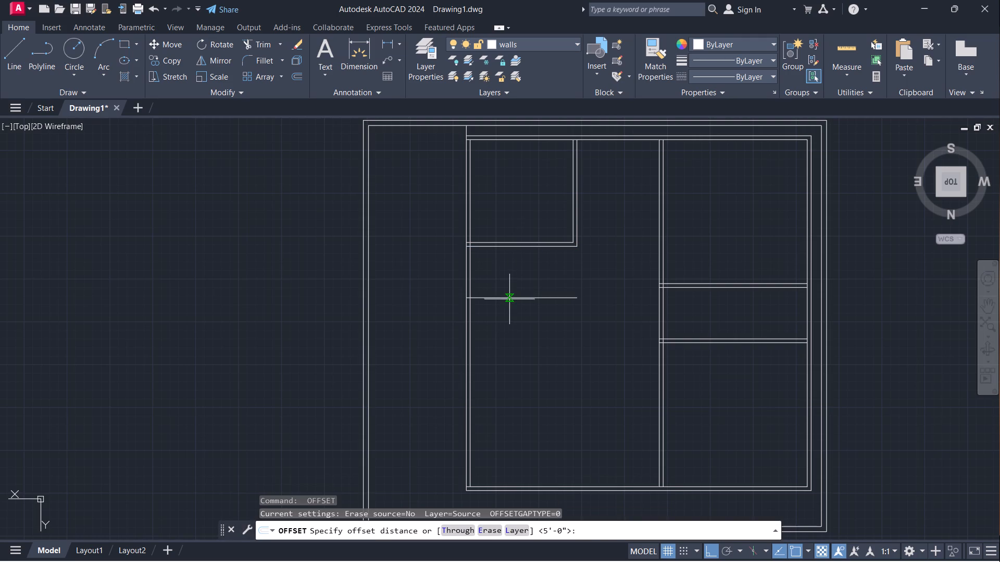
pyautogui.click(510, 298)
pyautogui.press('4')
pyautogui.write('.5')
pyautogui.hotkey('shift', '"')
pyautogui.press('Return')
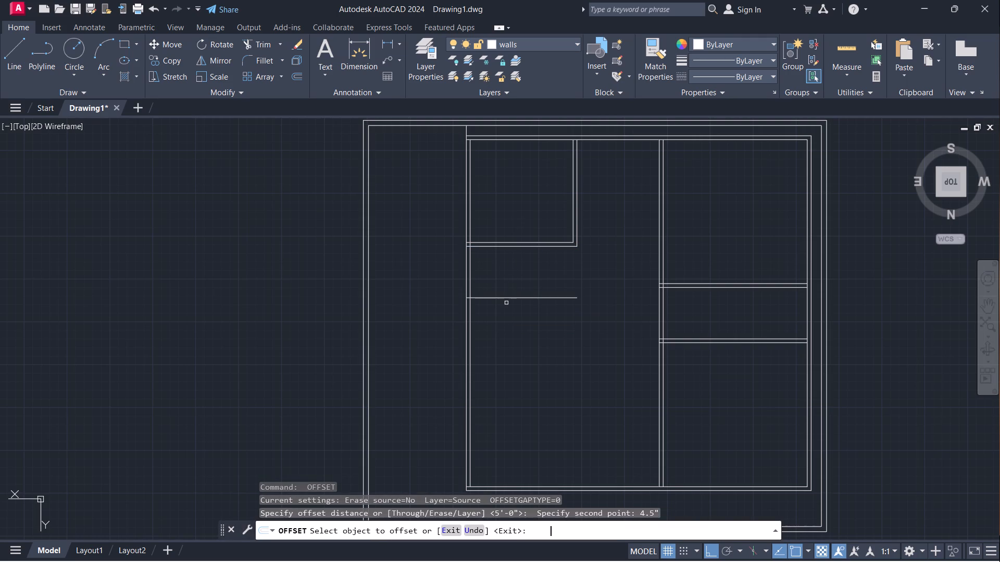
pyautogui.click(517, 298)
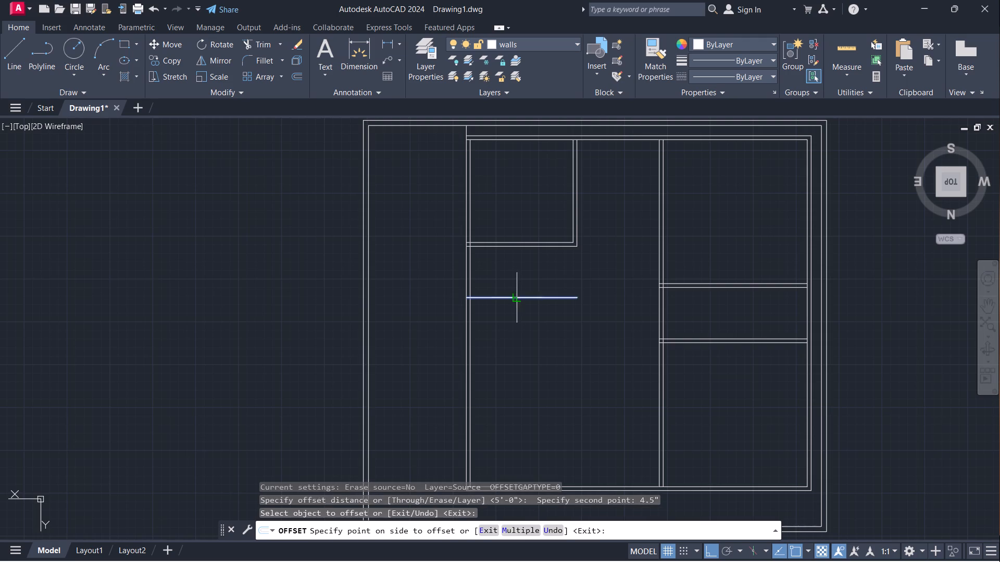
pyautogui.click(515, 314)
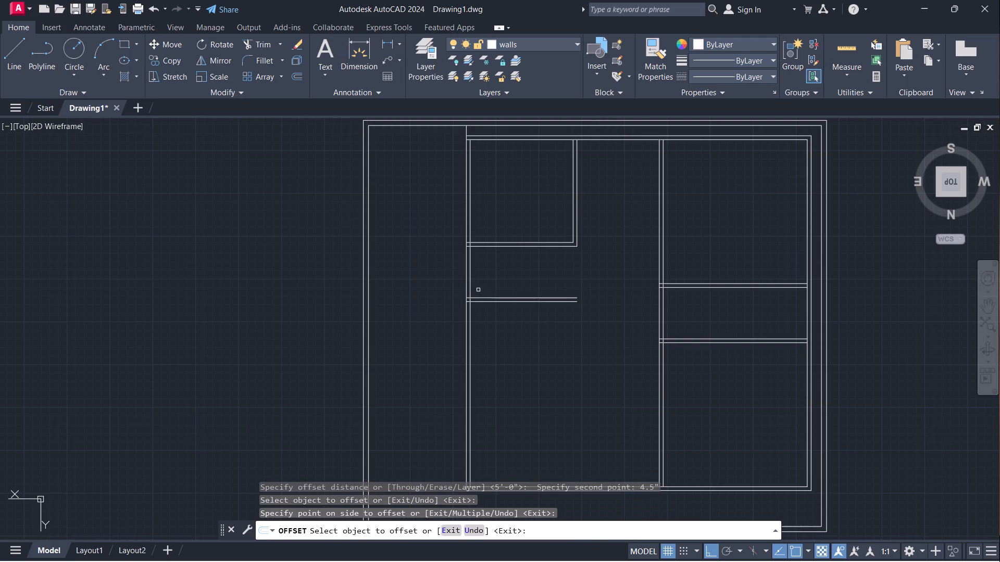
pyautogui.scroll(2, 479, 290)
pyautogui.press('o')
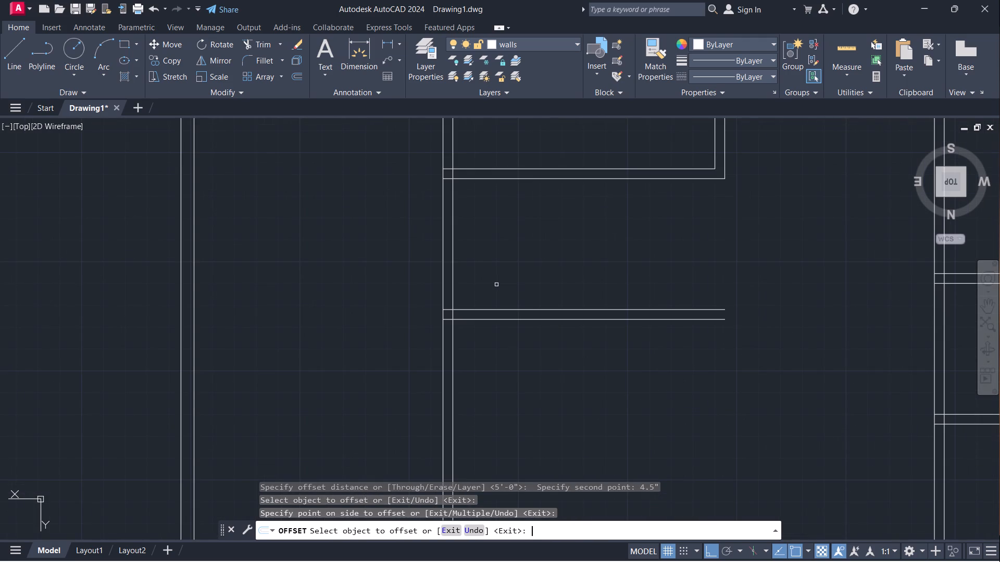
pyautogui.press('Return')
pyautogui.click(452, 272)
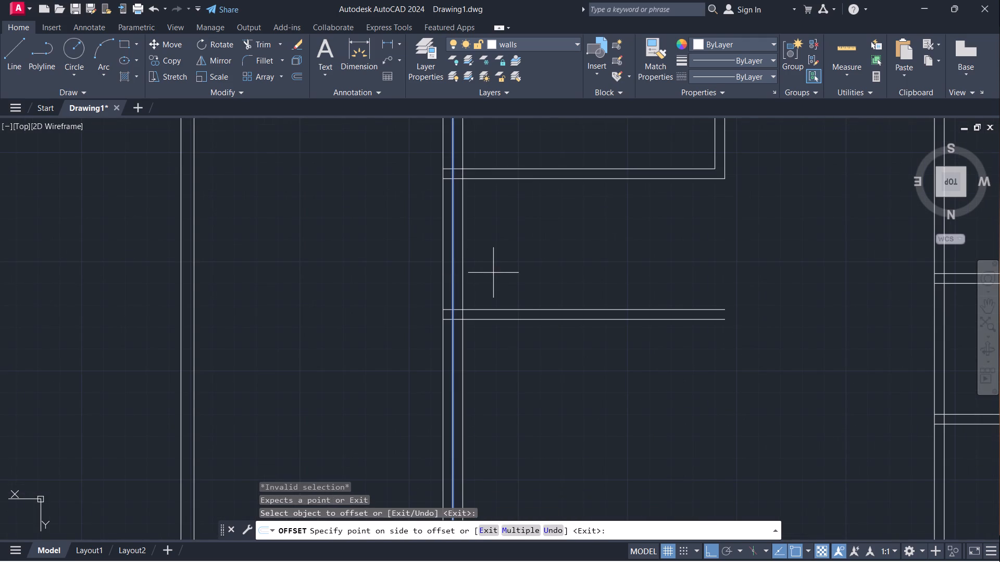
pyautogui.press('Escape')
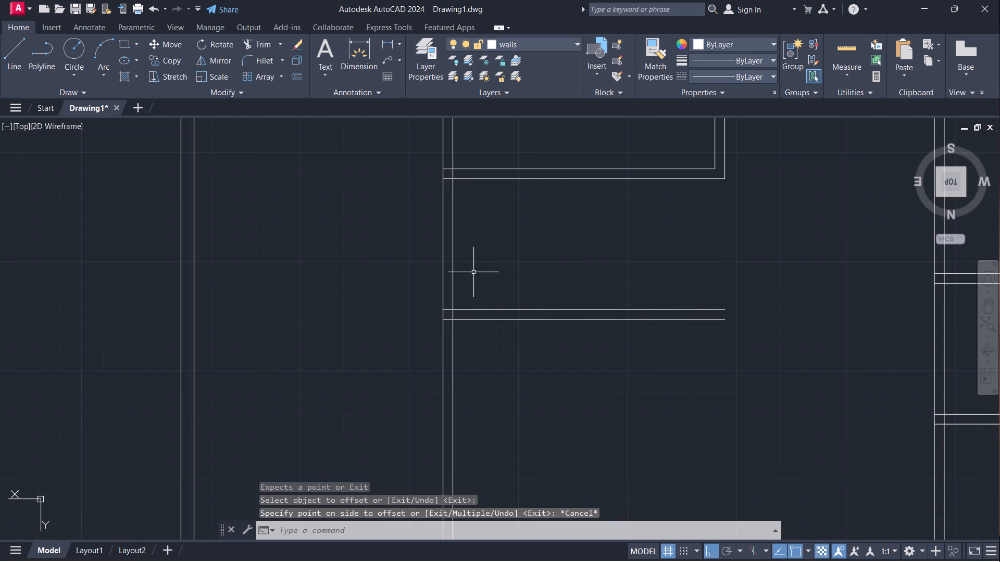
# Offset the west face of the easternmost north-south partition 5' to the west.
pyautogui.press('space')
pyautogui.click(453, 266)
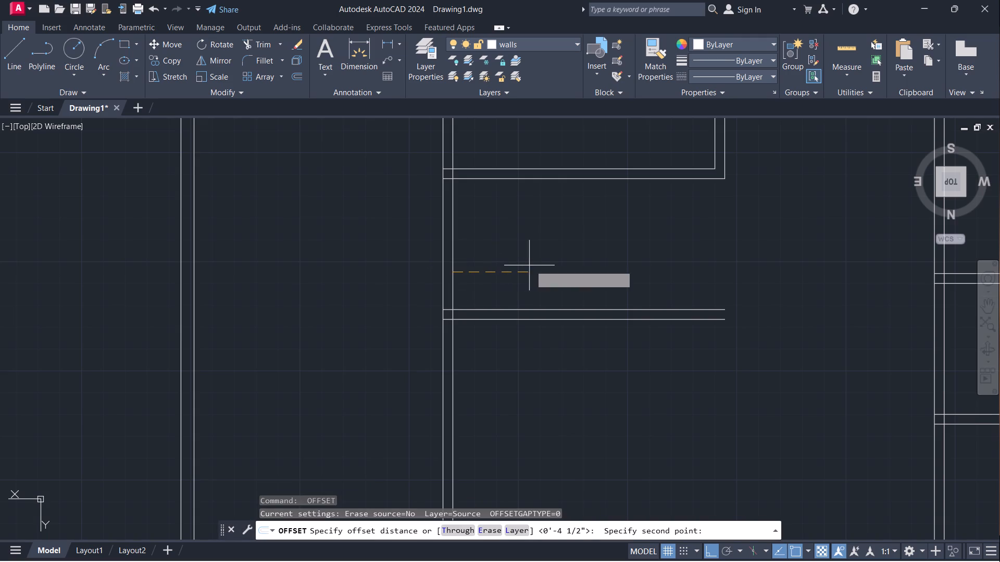
pyautogui.write("5'")
pyautogui.press('Return')
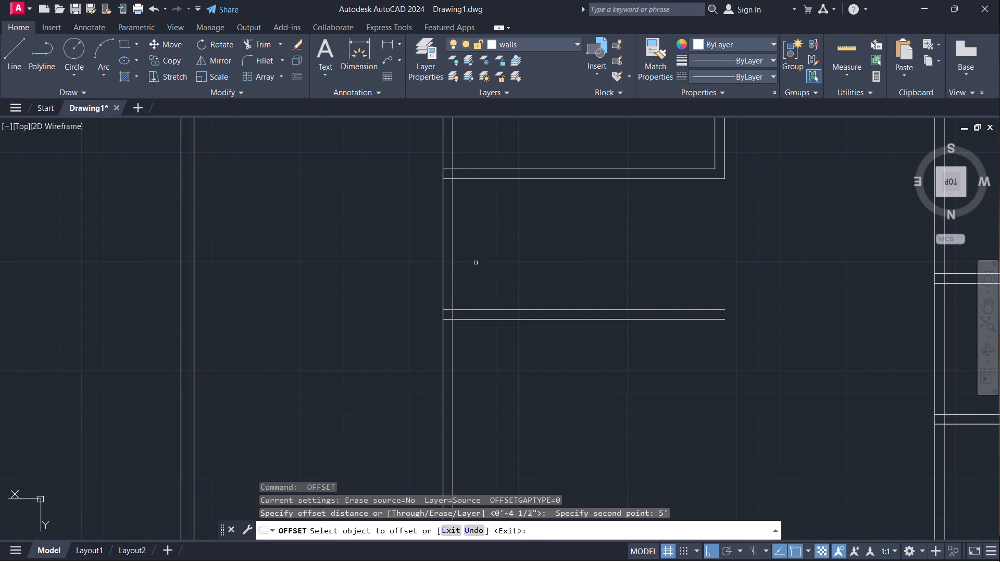
pyautogui.click(453, 269)
pyautogui.click(609, 266)
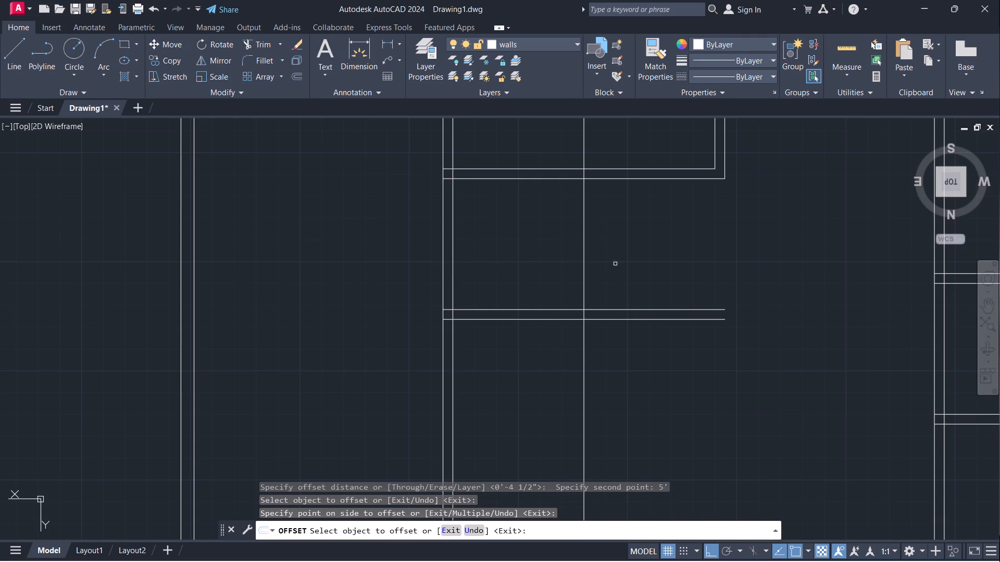
pyautogui.press('Escape')
# Trim the new north-south line so only its stretch between the two short cross partitions remains.
pyautogui.write('tr')
pyautogui.press('Return')
pyautogui.moveTo(596, 161); pyautogui.dragTo(566, 160)
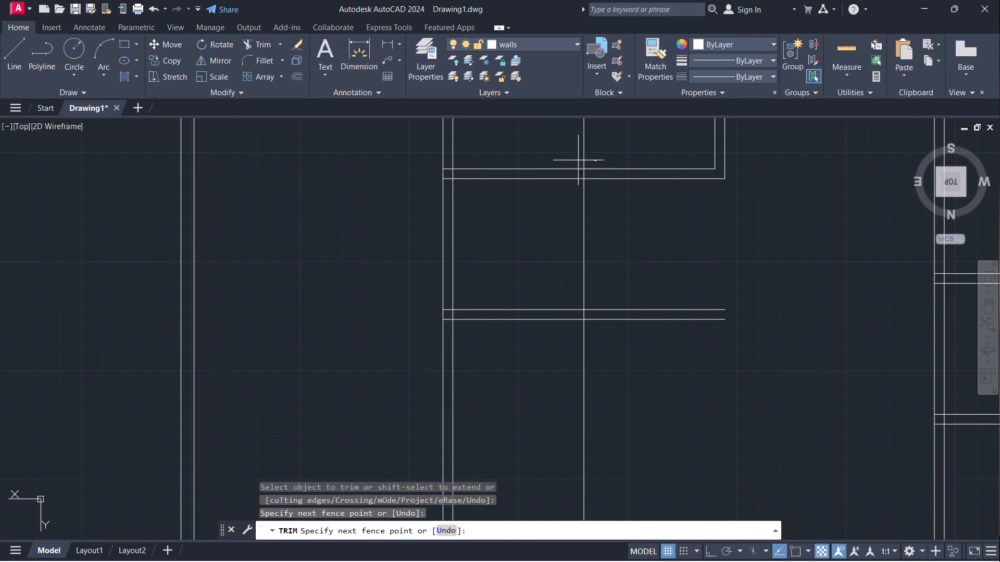
pyautogui.moveTo(566, 160); pyautogui.dragTo(562, 160)
pyautogui.click(633, 285)
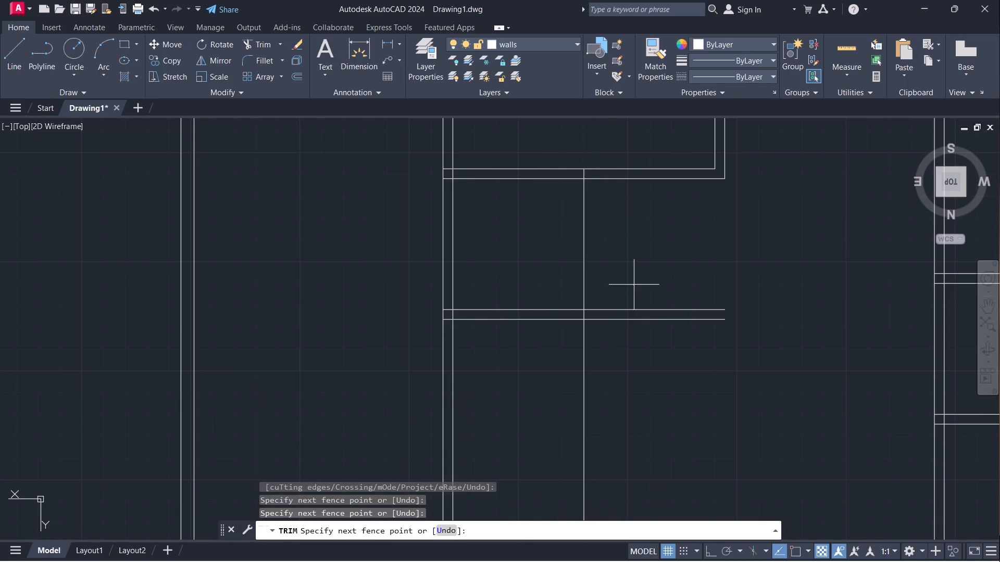
pyautogui.click(657, 291)
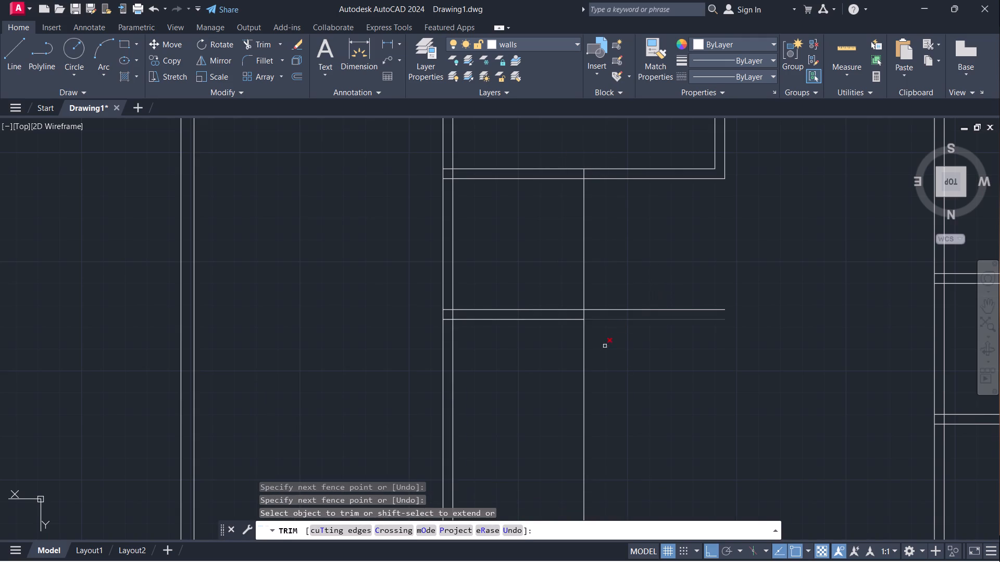
pyautogui.moveTo(602, 344); pyautogui.dragTo(557, 344)
pyautogui.press('Escape')
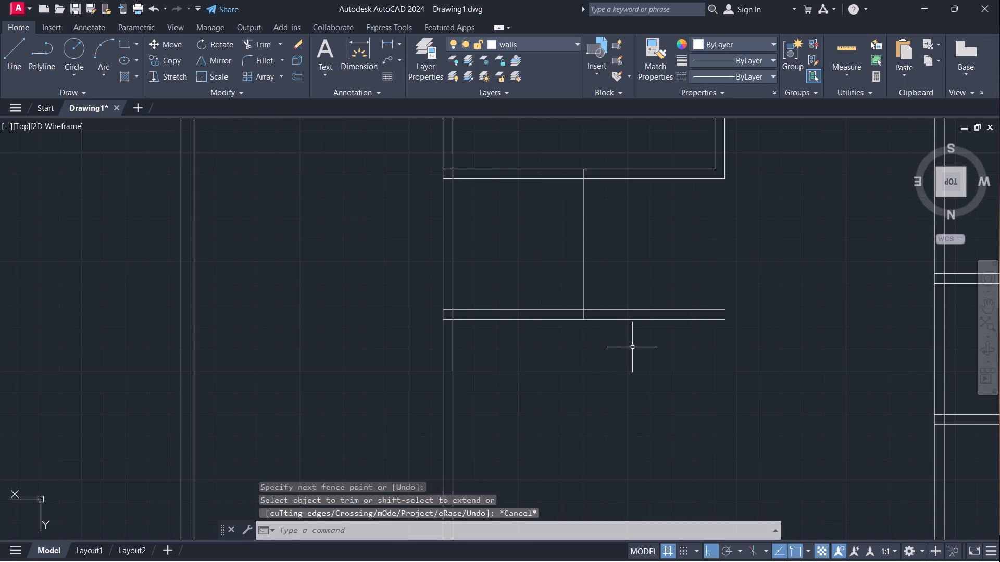
# Offset the remaining short north-south line 4.5" west to give the small room's partition its thickness.
pyautogui.press('o')
pyautogui.press('Return')
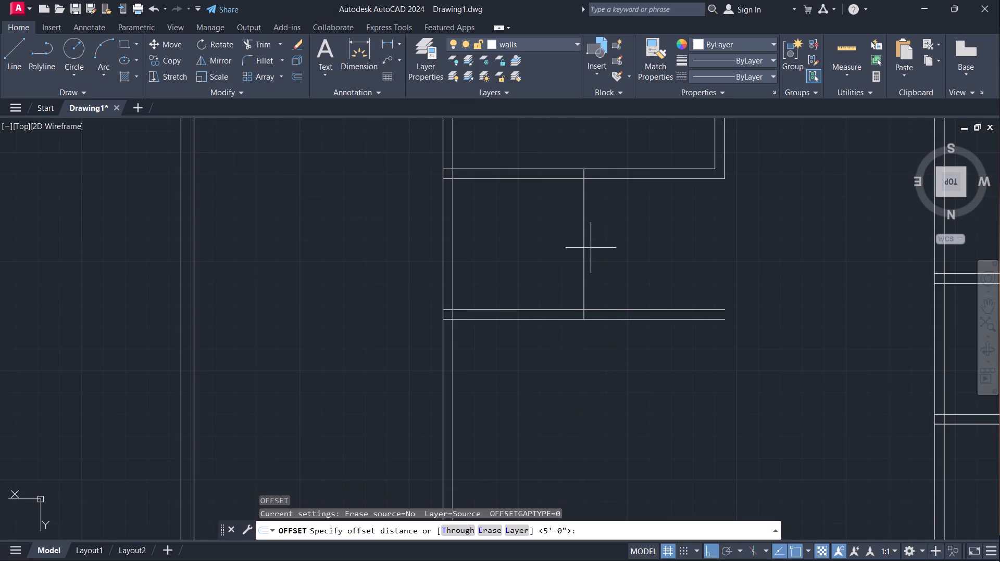
pyautogui.moveTo(586, 248); pyautogui.dragTo(591, 248)
pyautogui.write('4.5"')
pyautogui.press('Return')
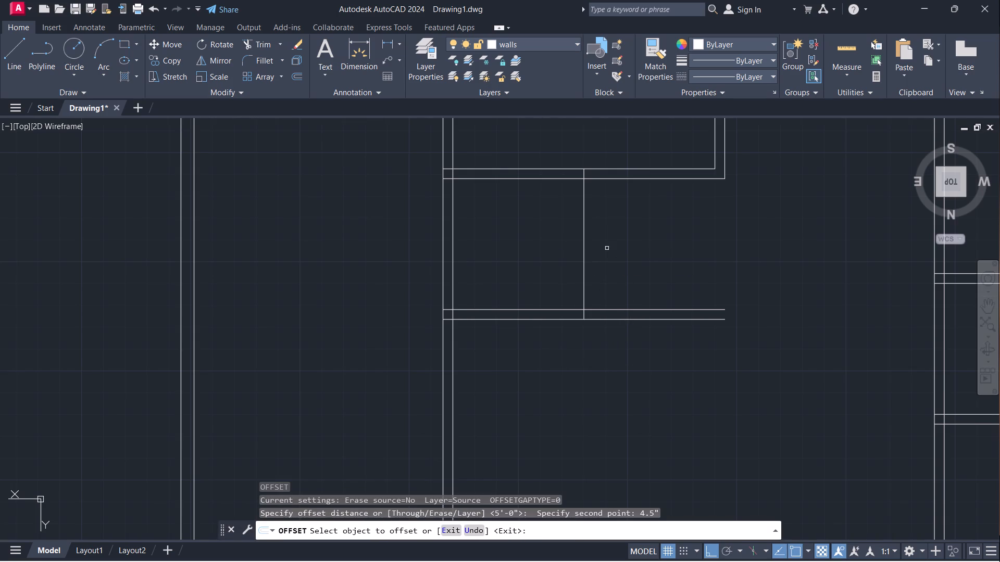
pyautogui.click(584, 249)
pyautogui.click(634, 246)
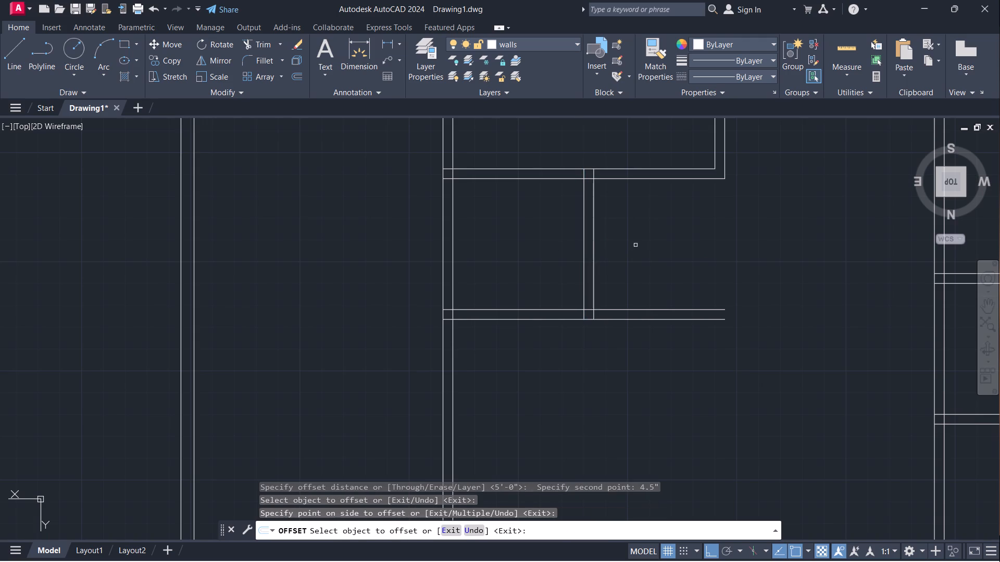
pyautogui.press('Escape')
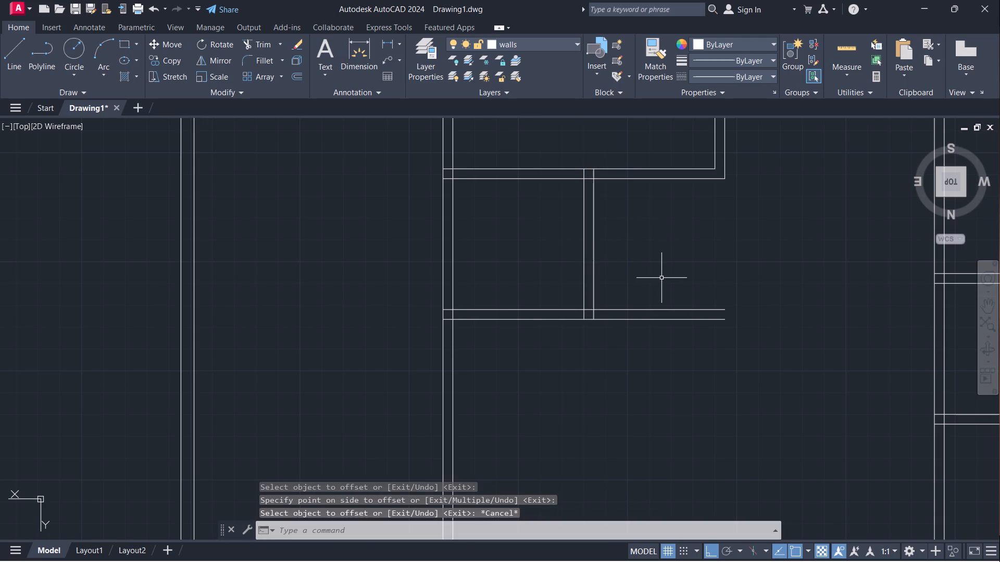
# Trim the northern cross partition's lines west of the new short partition and clean up the overlapping stubs at their corner.
pyautogui.write('tr')
pyautogui.press('Return')
pyautogui.moveTo(664, 276); pyautogui.dragTo(649, 335)
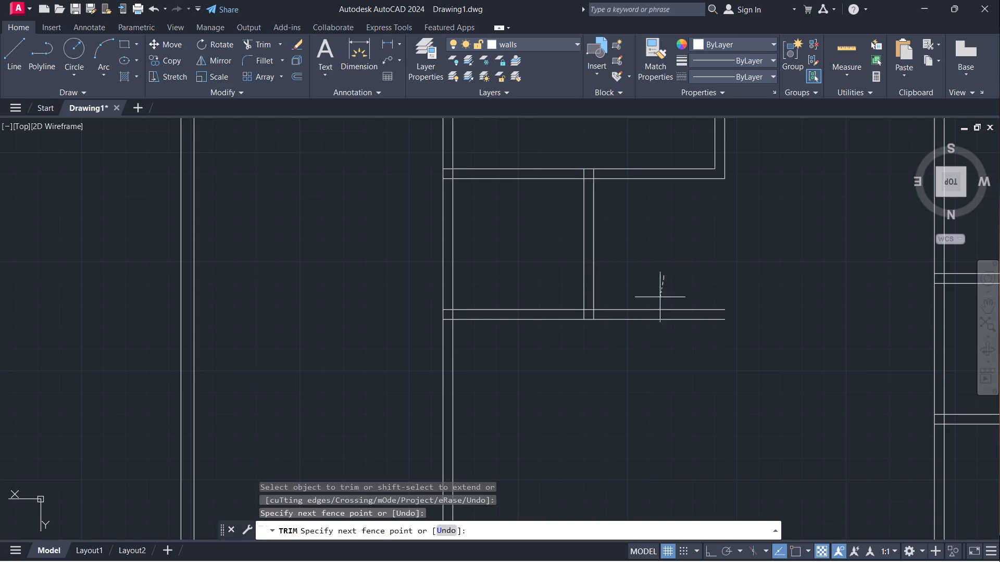
pyautogui.moveTo(649, 335); pyautogui.dragTo(644, 364)
pyautogui.scroll(2, 579, 297)
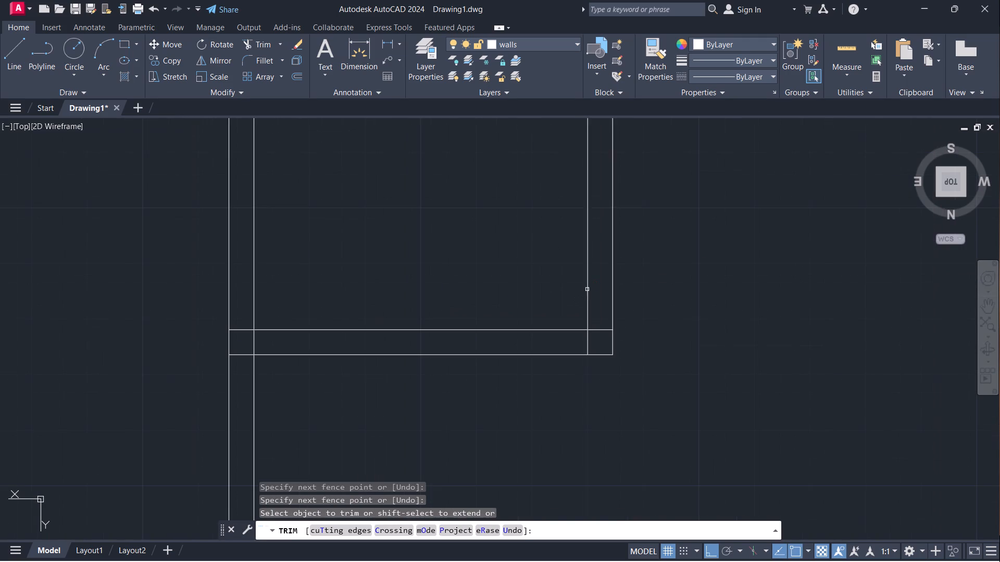
pyautogui.moveTo(598, 323); pyautogui.dragTo(583, 341)
# Trim the overlapping lines where the new short partition meets the southern cross partition to form an open T-junction.
pyautogui.scroll(-2, 711, 296)
pyautogui.moveTo(707, 278); pyautogui.dragTo(701, 338, button='middle')
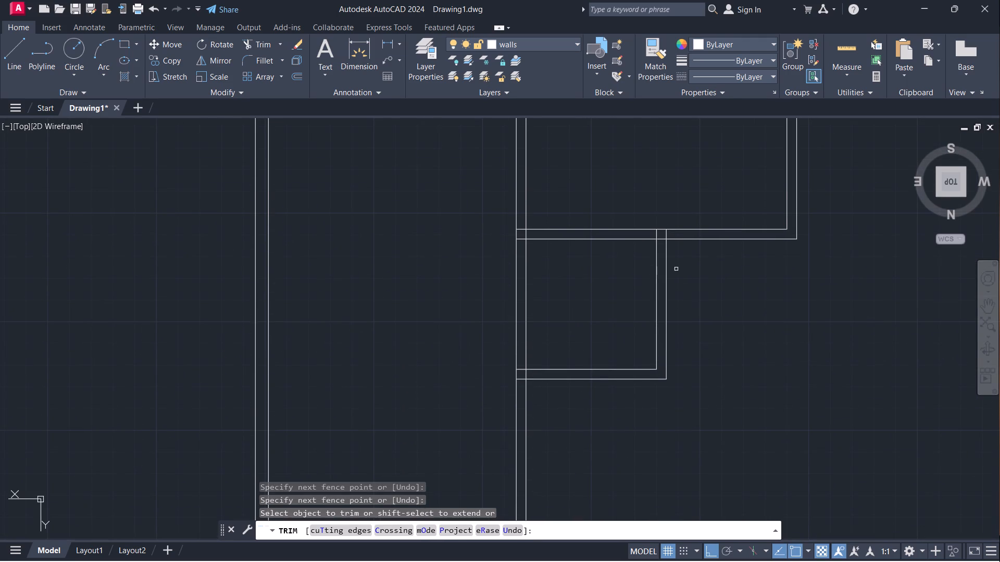
pyautogui.scroll(2, 664, 236)
pyautogui.moveTo(674, 229); pyautogui.dragTo(662, 232)
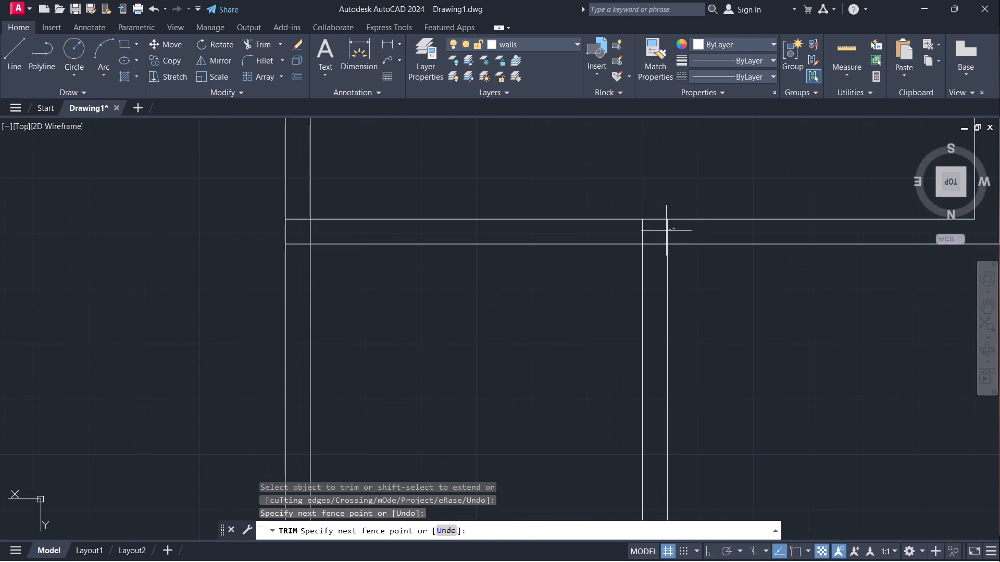
pyautogui.moveTo(662, 232); pyautogui.dragTo(632, 229)
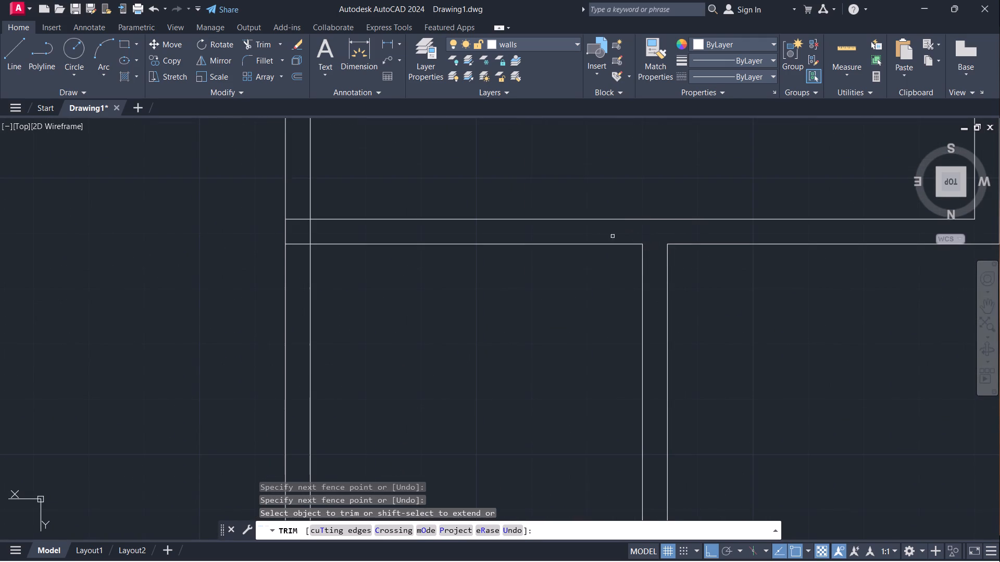
# Trim the east inner wall's room-side line across the ends of both short cross partitions.
pyautogui.moveTo(302, 234); pyautogui.dragTo(335, 234)
pyautogui.scroll(-1, 433, 237)
pyautogui.moveTo(403, 397); pyautogui.dragTo(504, 329, button='middle')
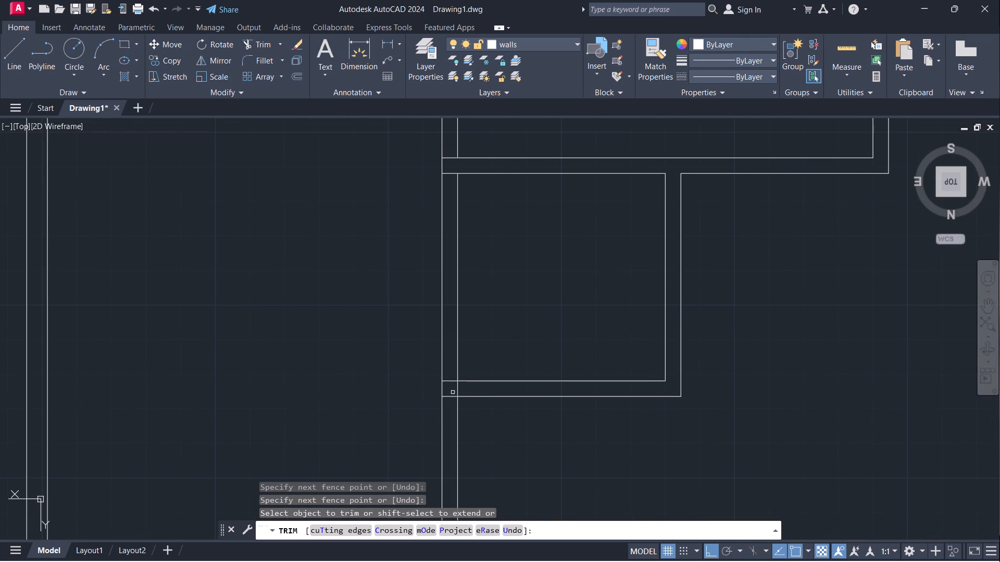
pyautogui.moveTo(454, 391); pyautogui.dragTo(463, 391)
pyautogui.scroll(-1, 521, 295)
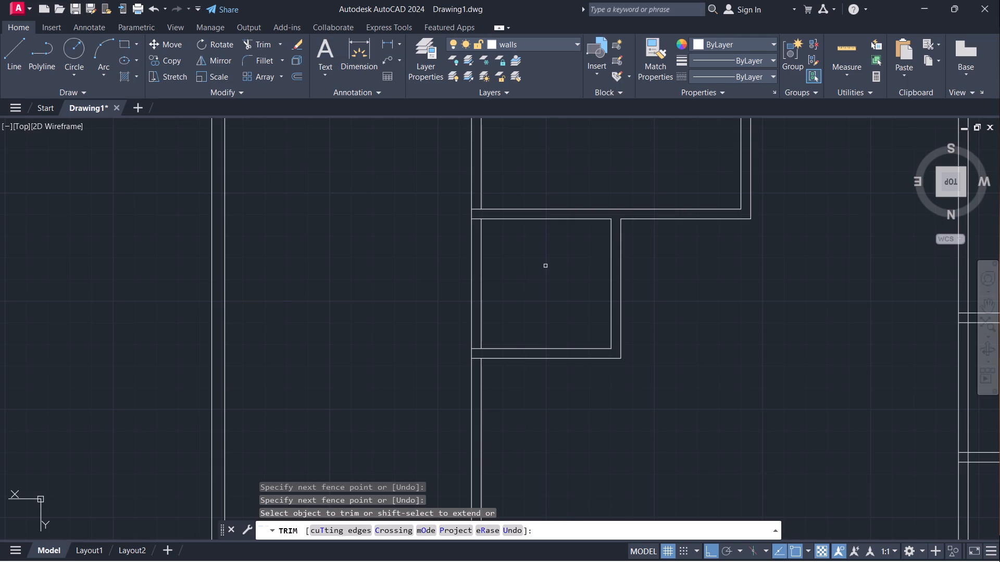
pyautogui.press('Escape')
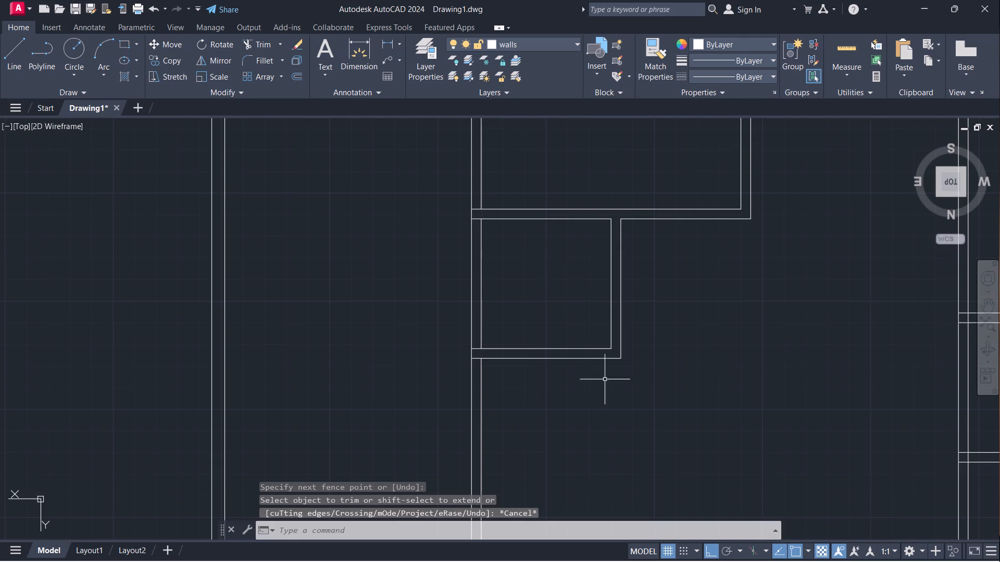
# Measure the clear width between the east outer wall and the east inner wall with a temporary linear dimension.
pyautogui.scroll(-1, 770, 355)
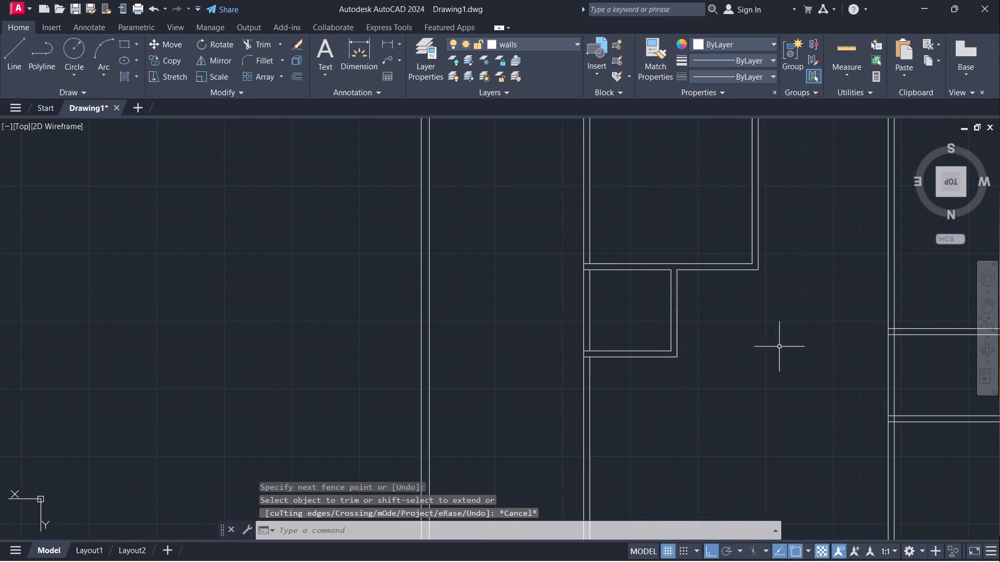
pyautogui.moveTo(784, 341); pyautogui.dragTo(619, 335, button='middle')
pyautogui.scroll(-1, 633, 305)
pyautogui.scroll(-1, 645, 242)
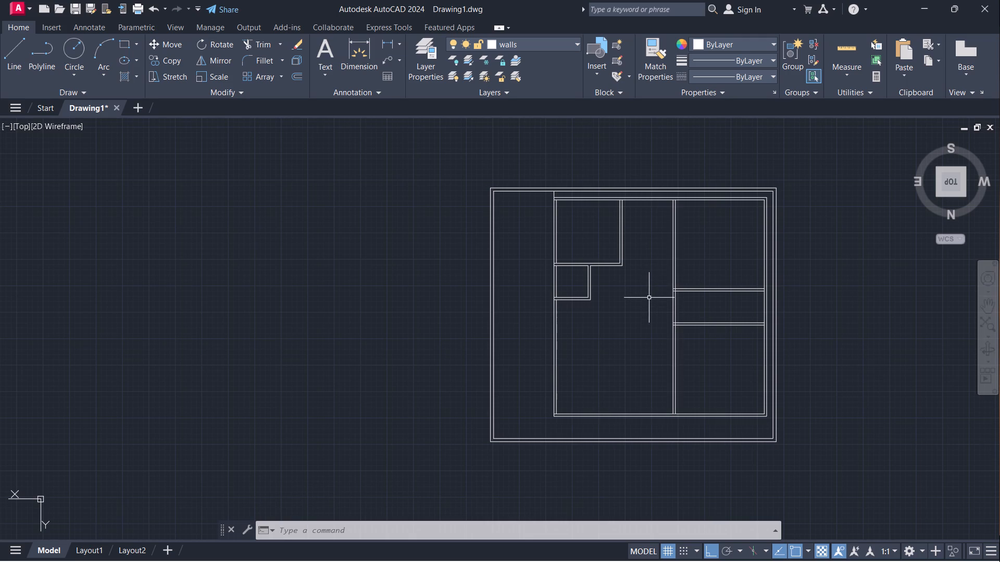
pyautogui.moveTo(649, 298); pyautogui.dragTo(627, 275, button='middle')
pyautogui.scroll(-1, 628, 276)
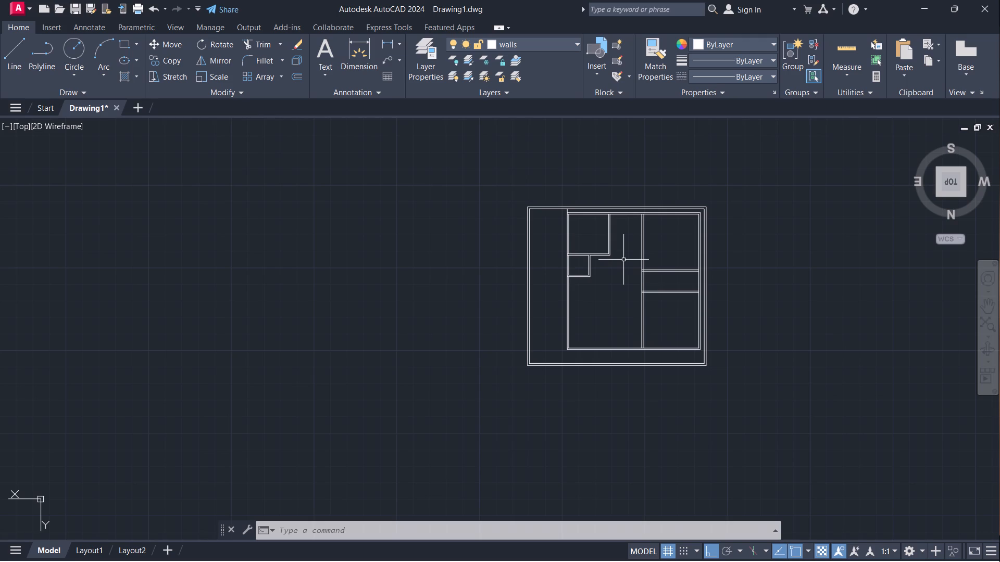
pyautogui.scroll(1, 621, 252)
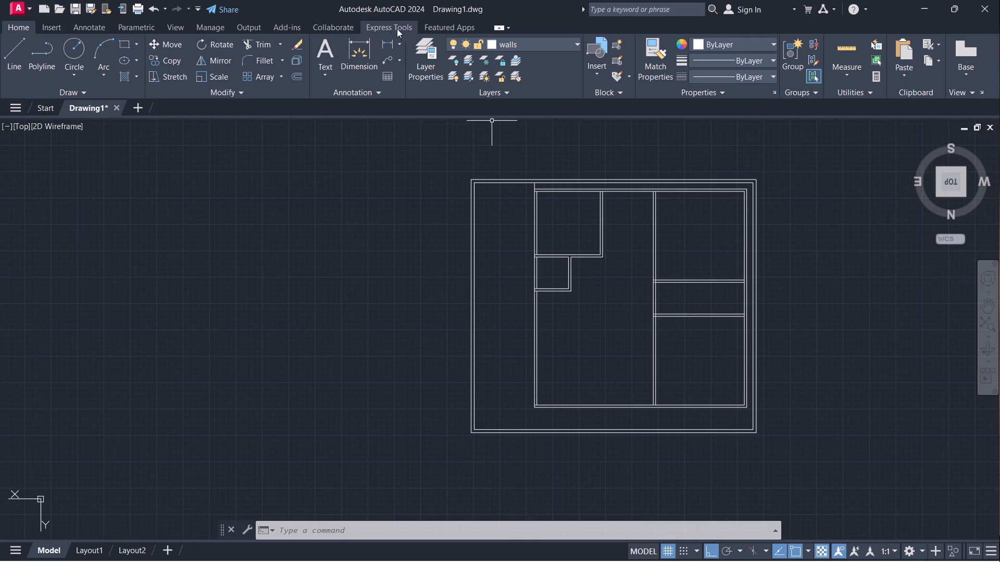
pyautogui.click(386, 44)
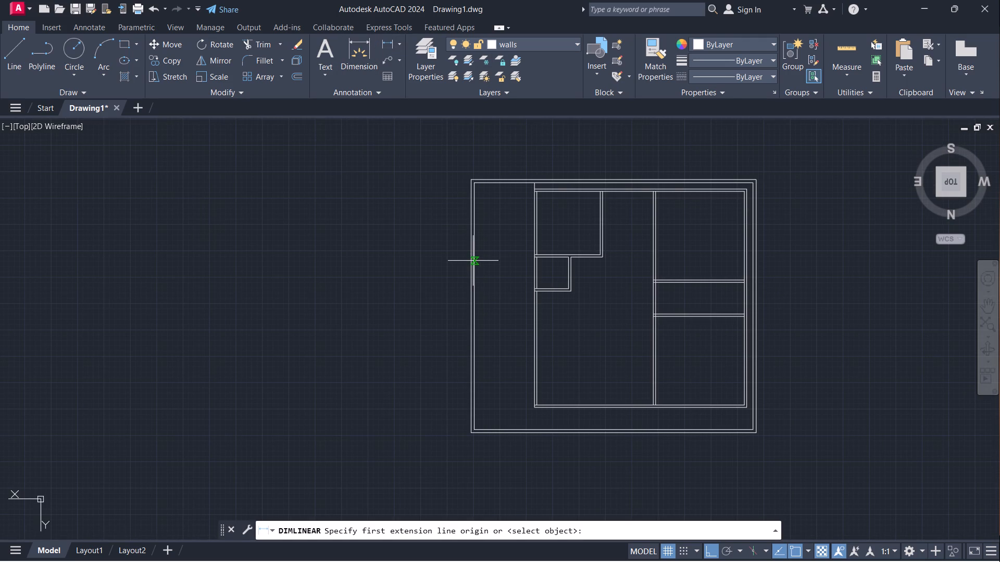
pyautogui.click(473, 261)
pyautogui.click(533, 256)
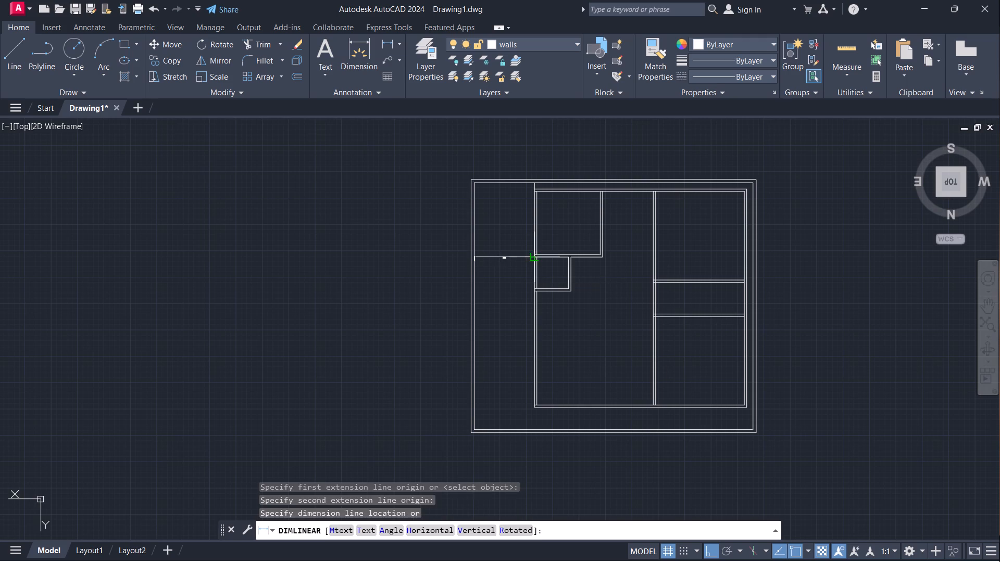
pyautogui.scroll(5, 500, 249)
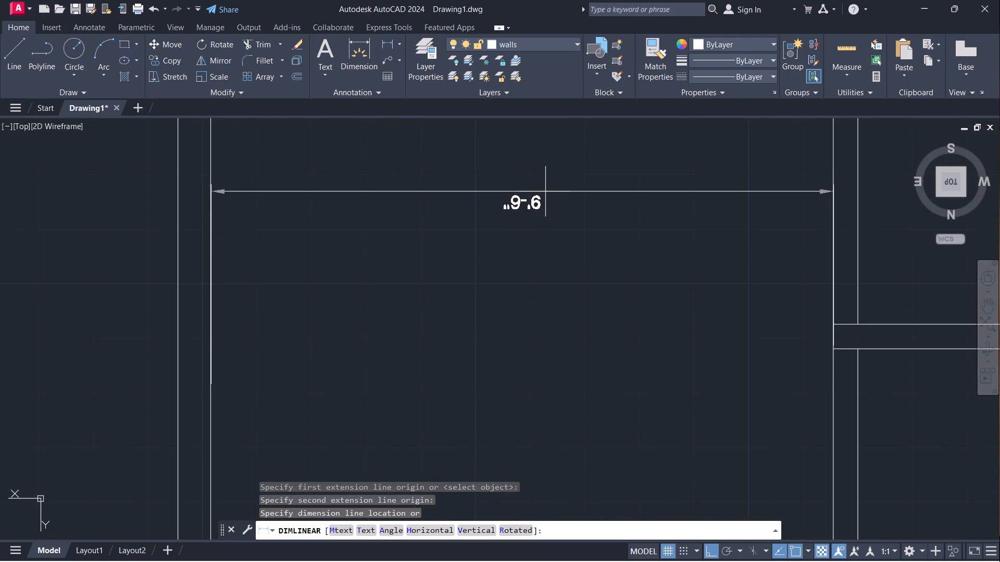
pyautogui.press('Escape')
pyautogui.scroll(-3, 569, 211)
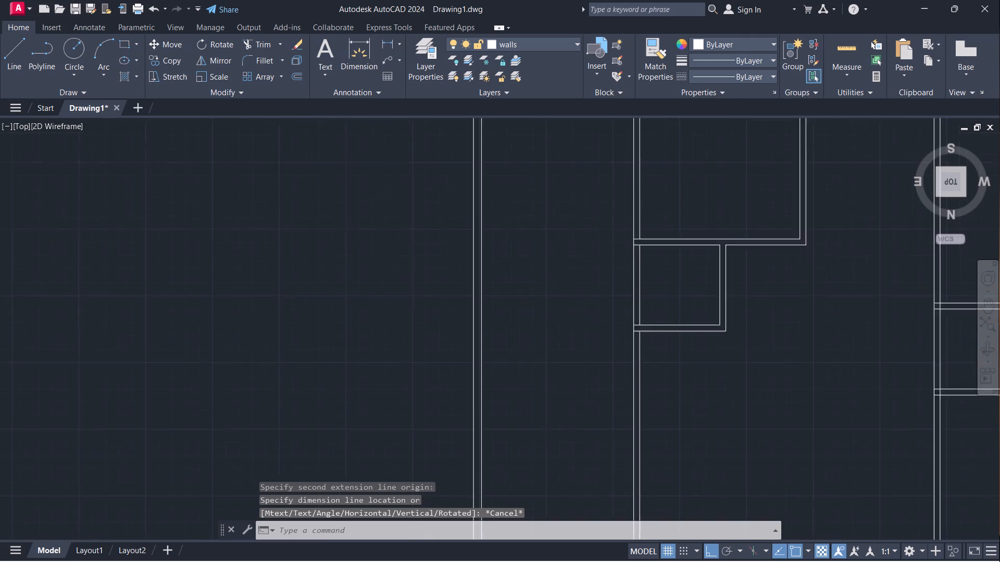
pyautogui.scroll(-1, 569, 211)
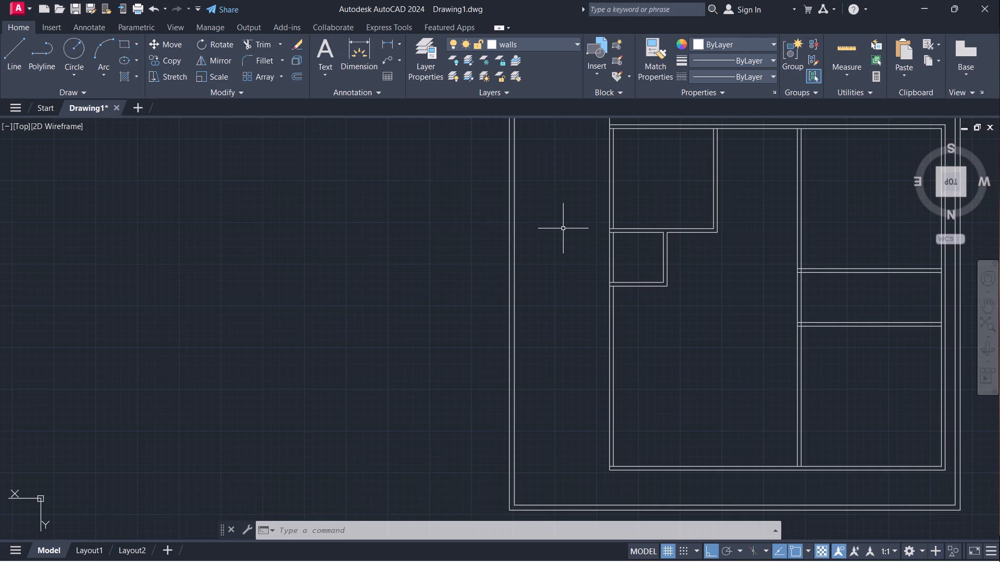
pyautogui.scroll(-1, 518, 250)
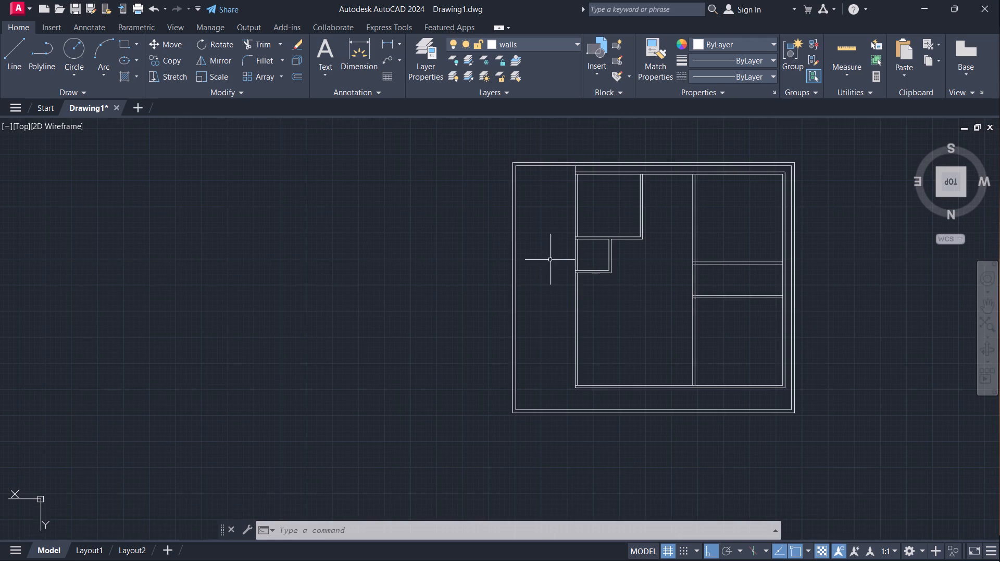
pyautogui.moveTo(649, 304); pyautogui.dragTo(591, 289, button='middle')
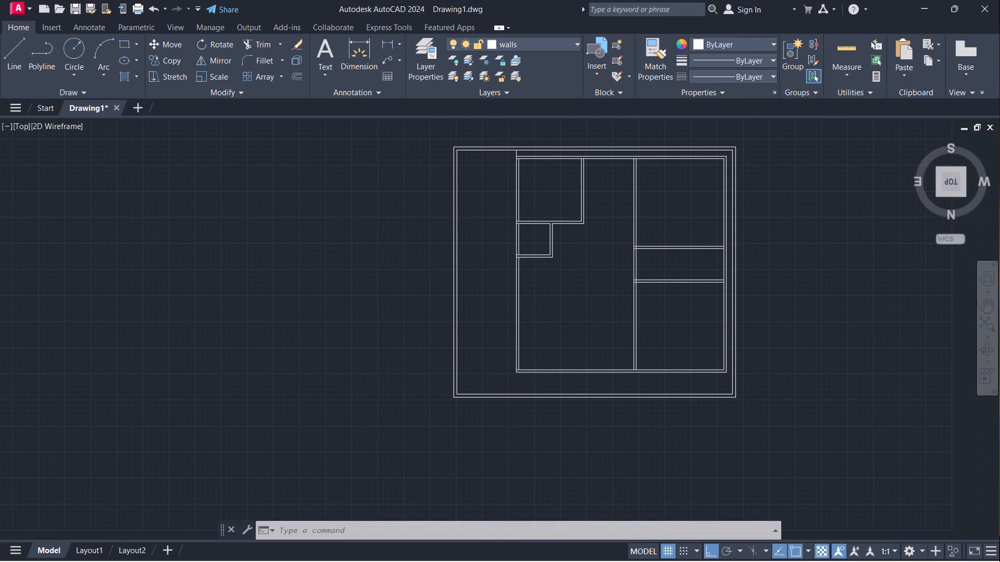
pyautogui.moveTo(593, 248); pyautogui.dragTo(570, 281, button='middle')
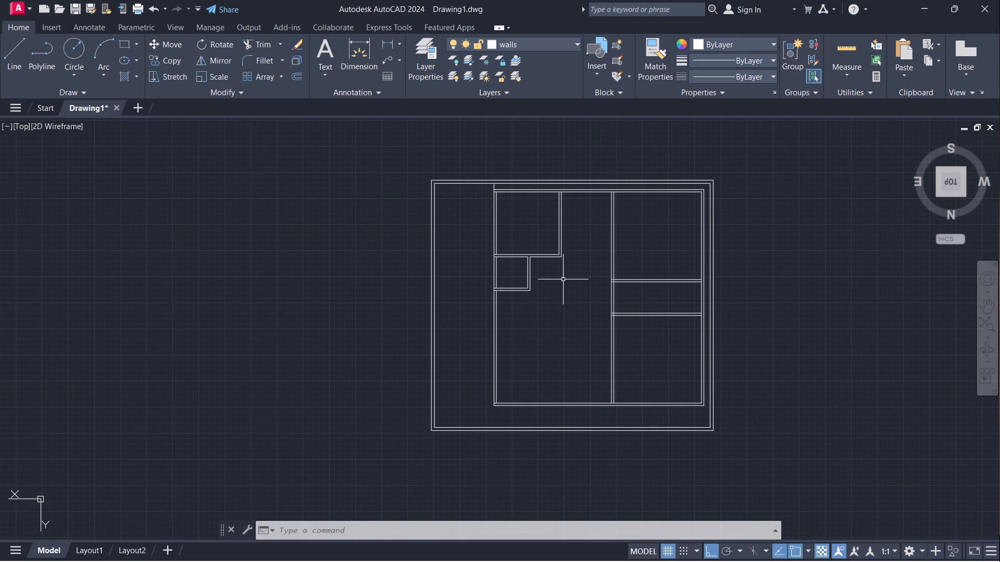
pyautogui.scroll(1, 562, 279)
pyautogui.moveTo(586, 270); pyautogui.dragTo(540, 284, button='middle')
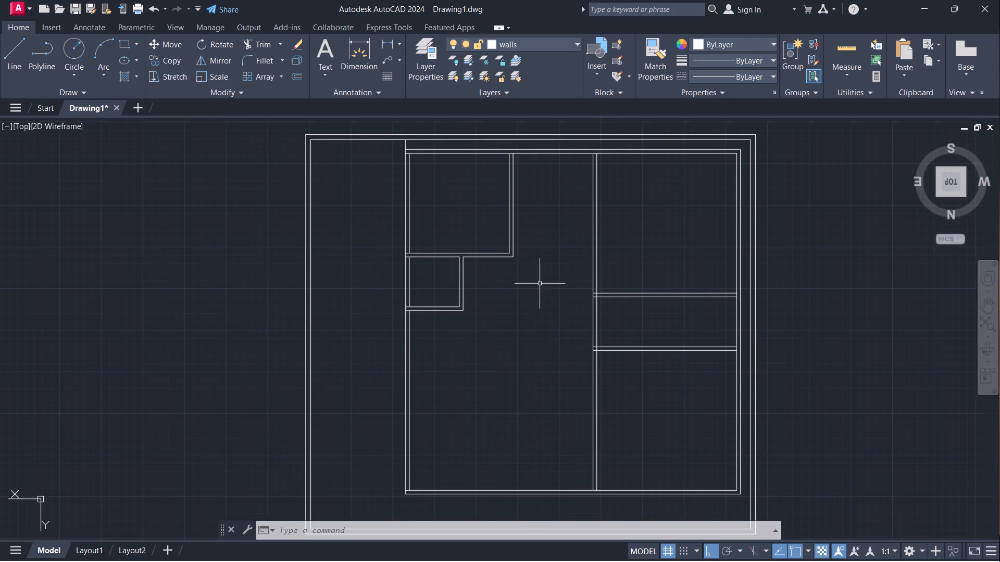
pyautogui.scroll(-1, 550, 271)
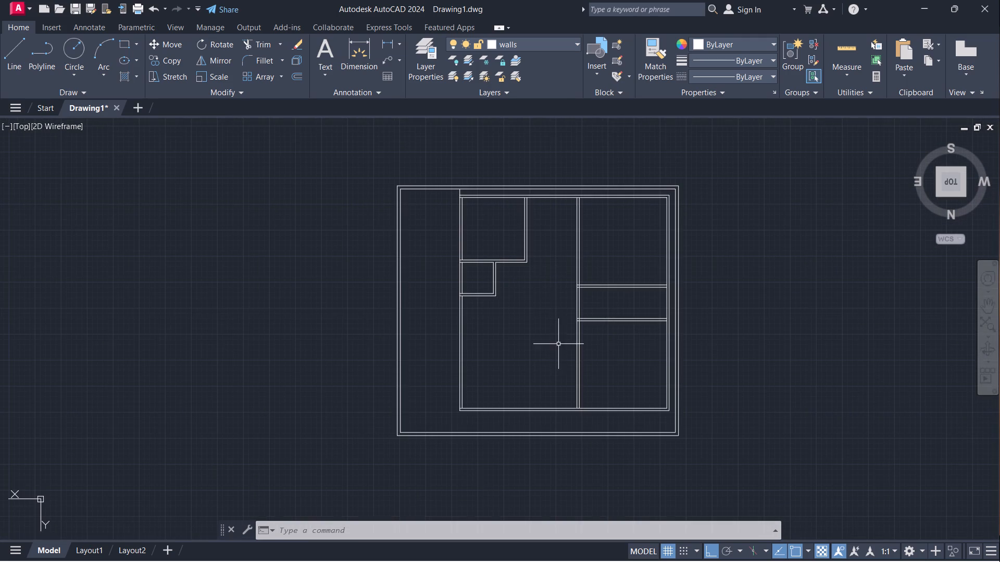
# Trim the leftover line stub at the northeast corner of the inner walls so the corner is clean.
pyautogui.moveTo(545, 363); pyautogui.dragTo(536, 330, button='middle')
pyautogui.scroll(5, 454, 383)
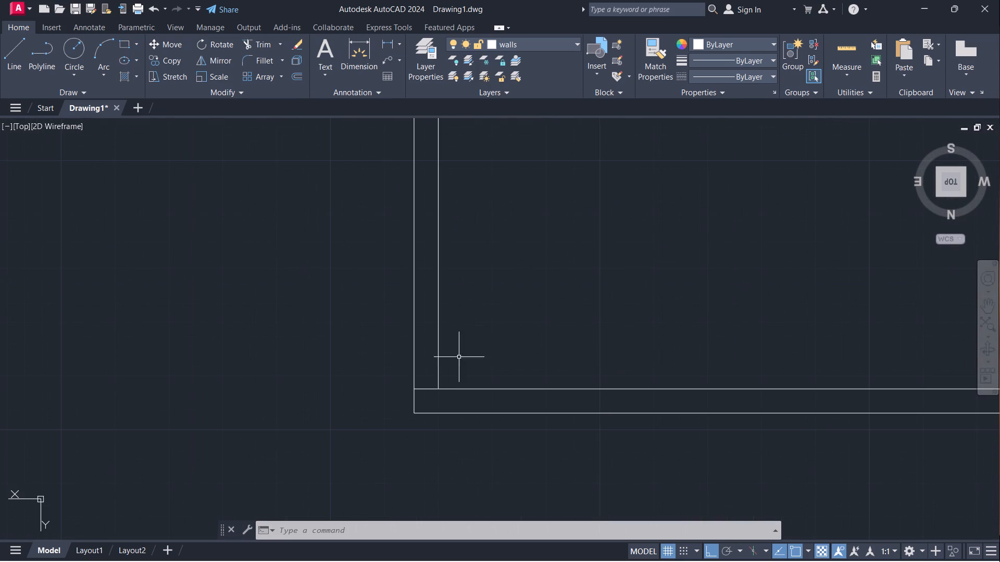
pyautogui.write('tr')
pyautogui.press('Return')
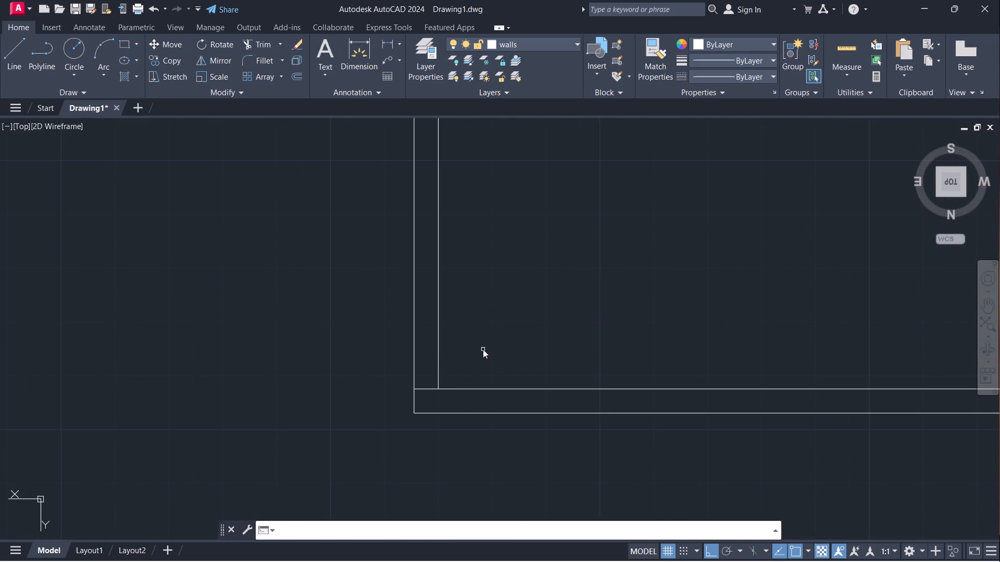
pyautogui.click(429, 390)
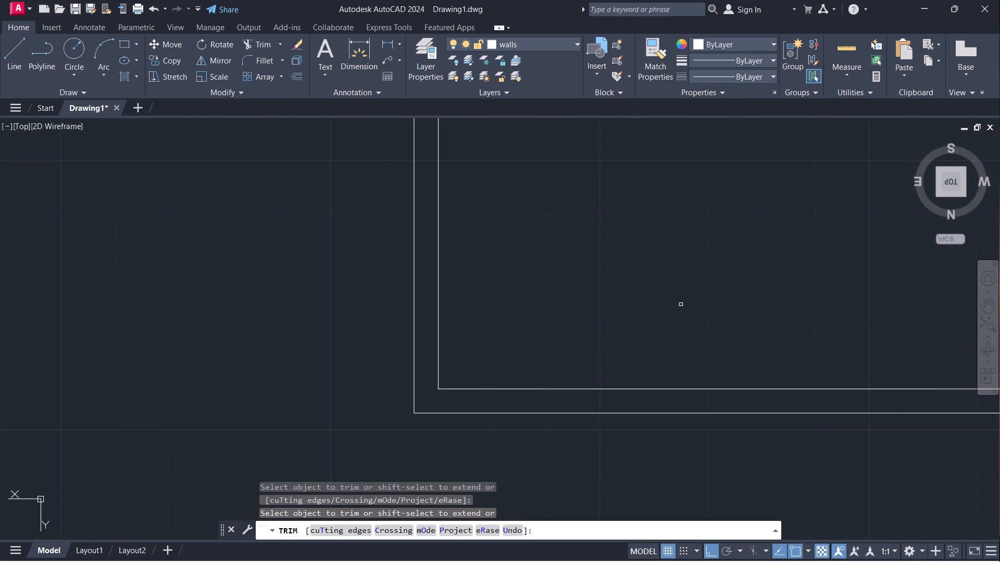
pyautogui.press('Escape')
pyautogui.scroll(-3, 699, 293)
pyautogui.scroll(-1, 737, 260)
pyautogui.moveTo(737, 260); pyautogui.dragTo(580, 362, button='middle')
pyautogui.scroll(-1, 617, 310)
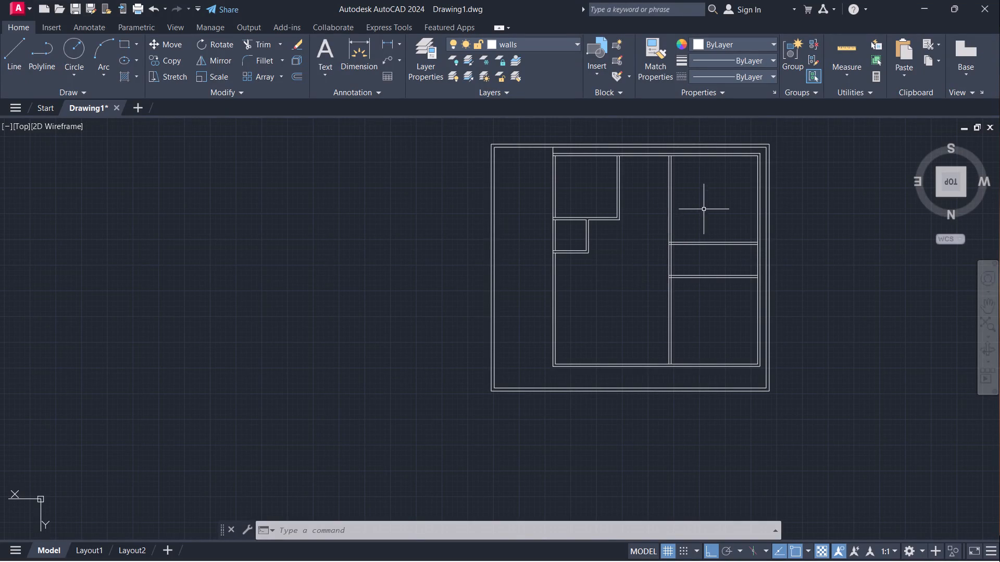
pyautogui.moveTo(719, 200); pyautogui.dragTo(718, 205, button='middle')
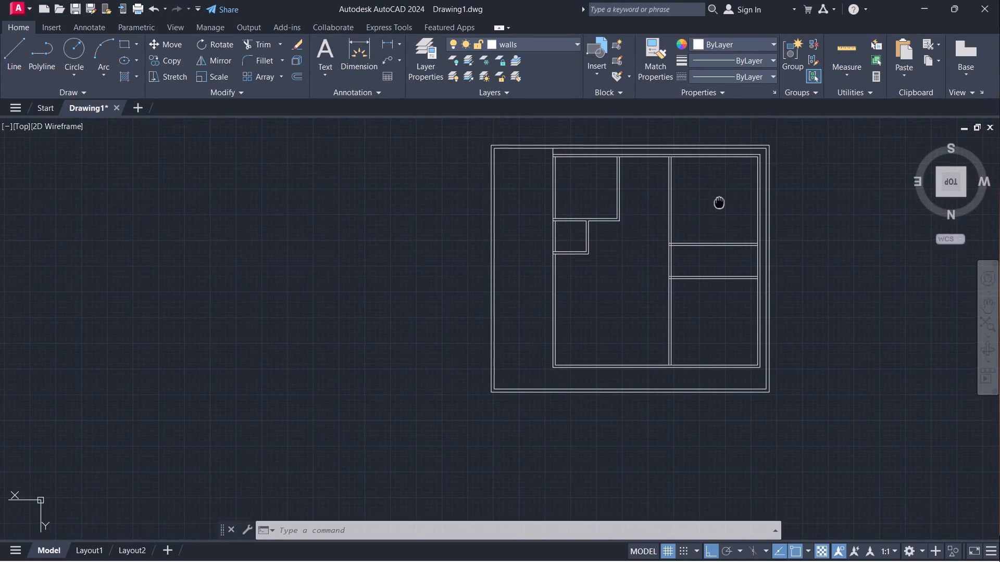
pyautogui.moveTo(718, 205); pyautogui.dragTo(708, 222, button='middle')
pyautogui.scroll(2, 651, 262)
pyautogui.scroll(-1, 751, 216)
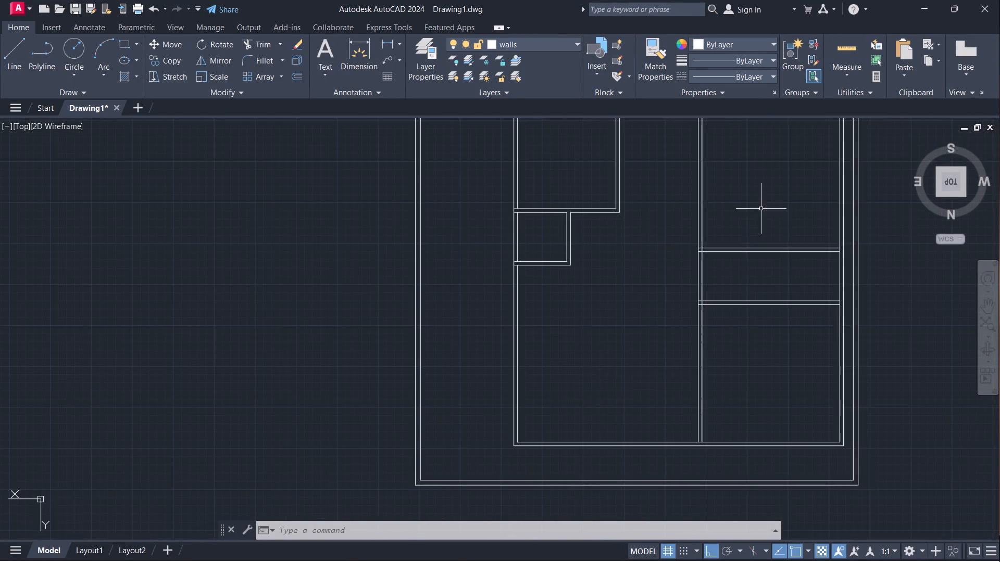
# Measure the passage width between the southeast room's west partition and the long north-south partition with a temporary linear dimension.
pyautogui.moveTo(761, 209); pyautogui.dragTo(672, 270, button='middle')
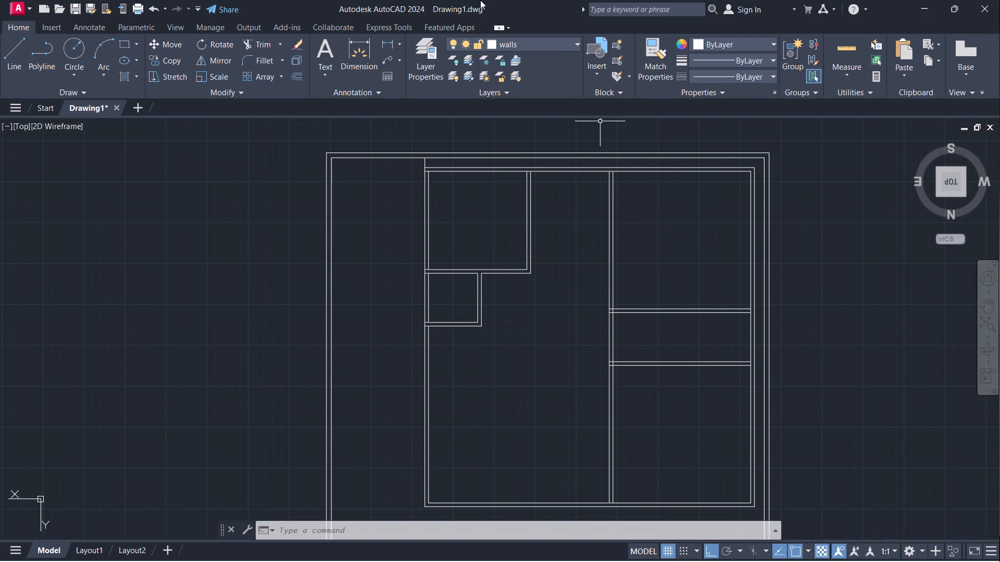
pyautogui.click(392, 43)
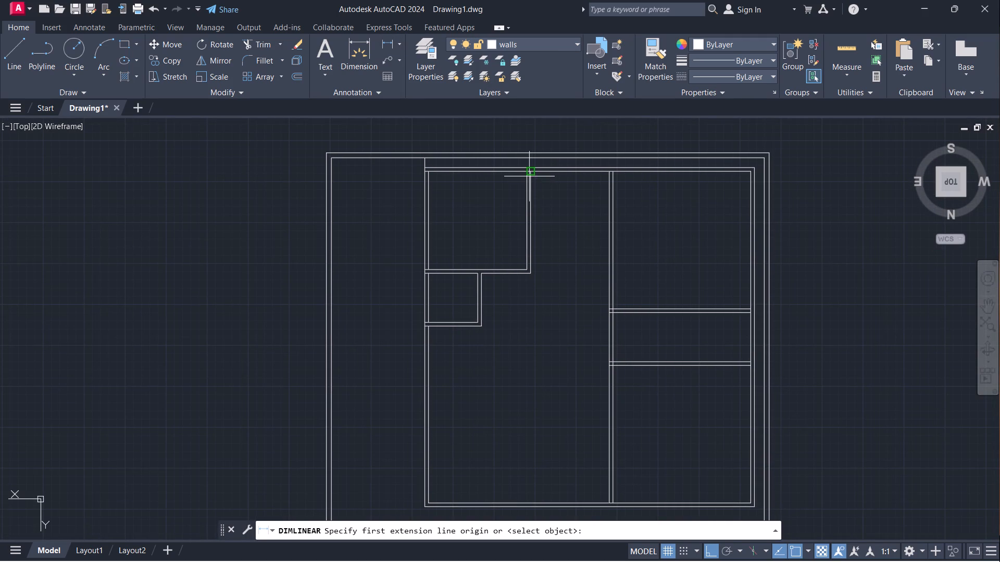
pyautogui.click(529, 176)
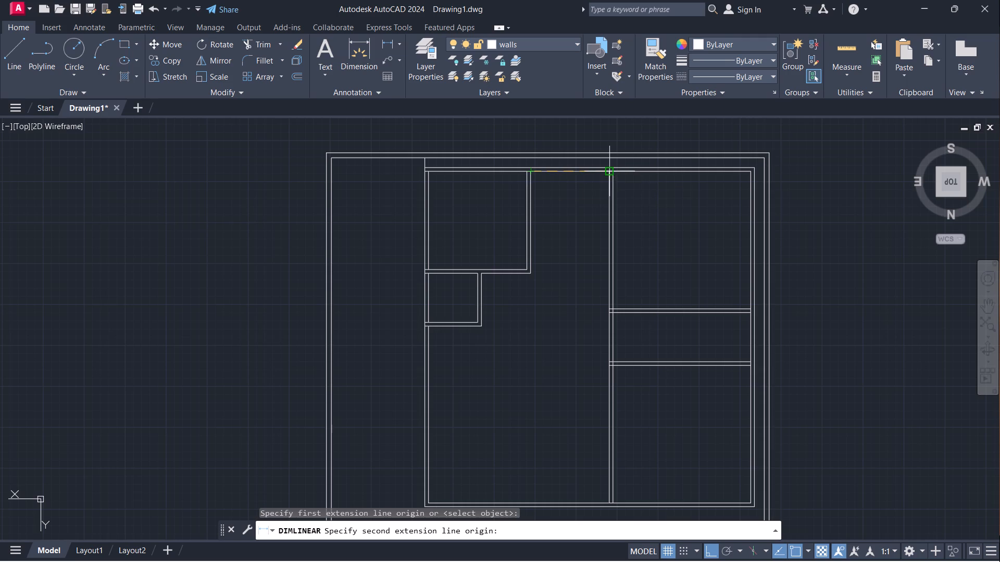
pyautogui.click(606, 173)
pyautogui.scroll(5, 568, 220)
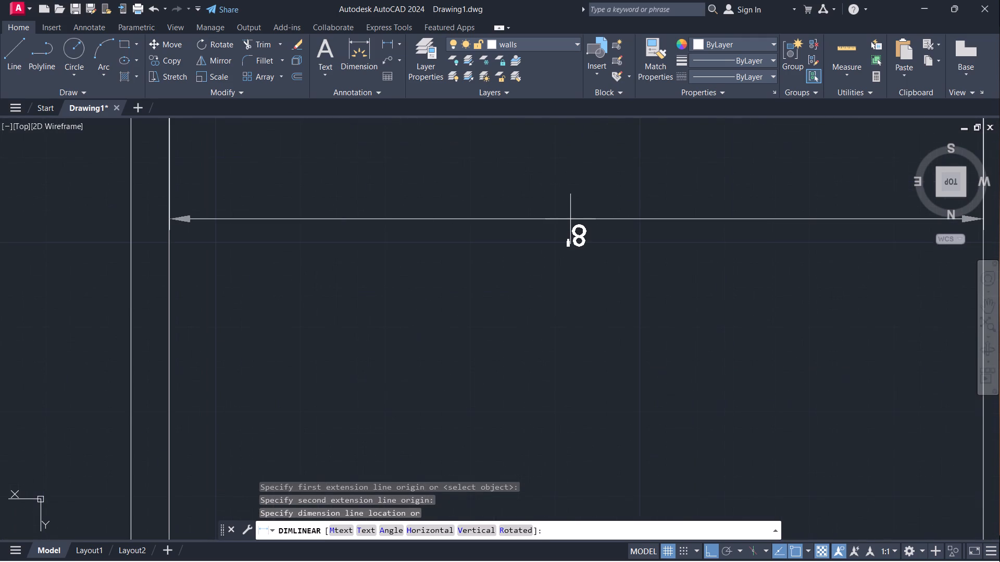
pyautogui.press('Escape')
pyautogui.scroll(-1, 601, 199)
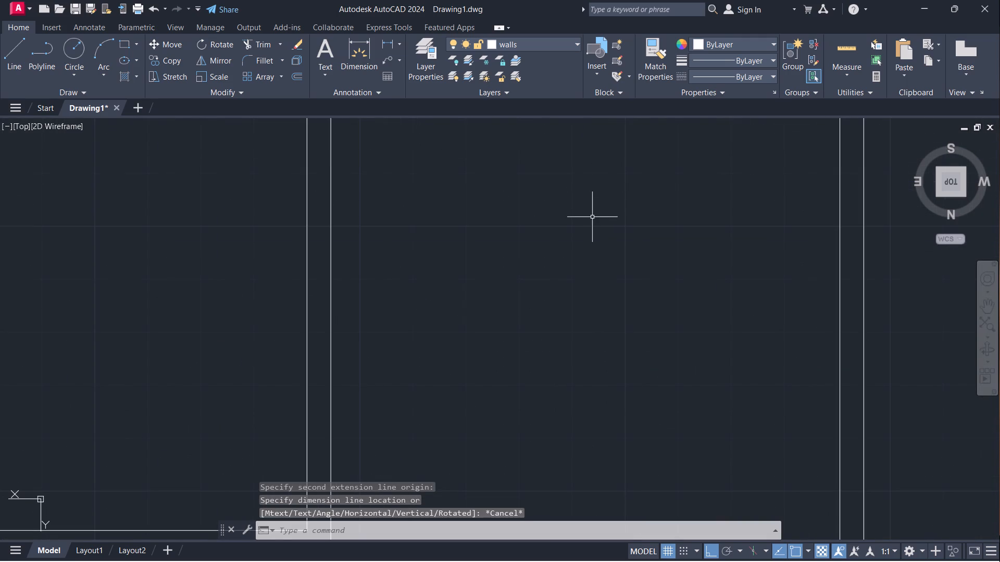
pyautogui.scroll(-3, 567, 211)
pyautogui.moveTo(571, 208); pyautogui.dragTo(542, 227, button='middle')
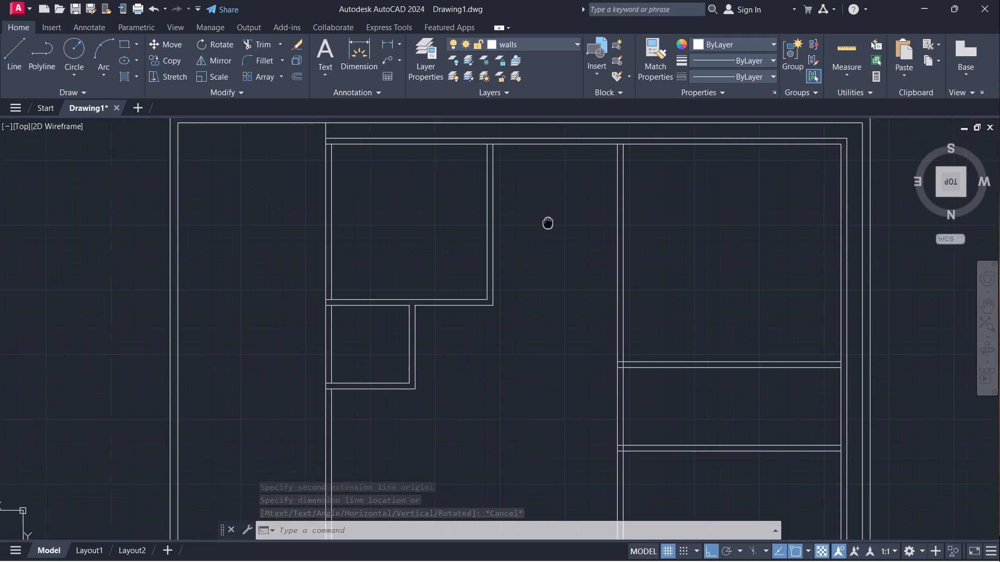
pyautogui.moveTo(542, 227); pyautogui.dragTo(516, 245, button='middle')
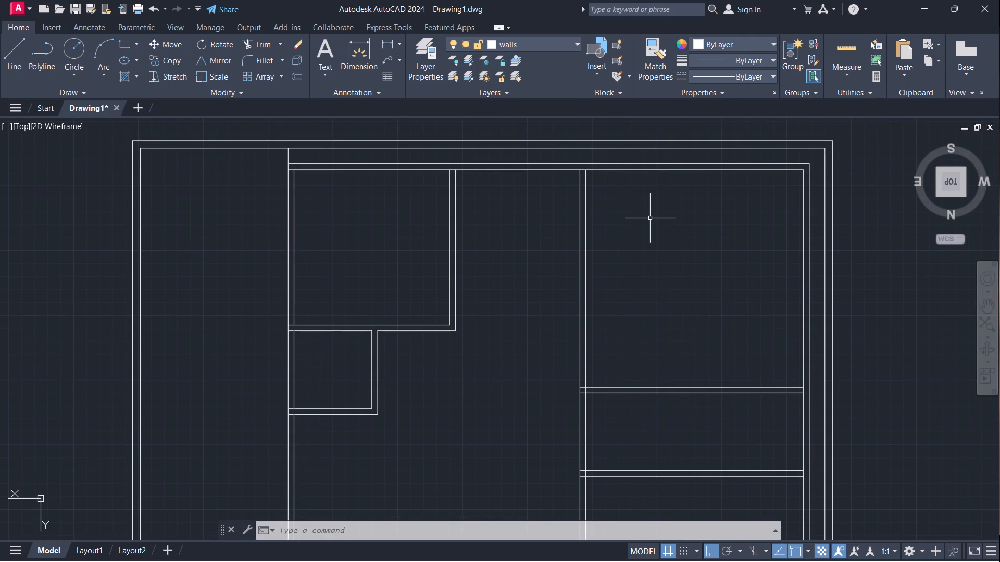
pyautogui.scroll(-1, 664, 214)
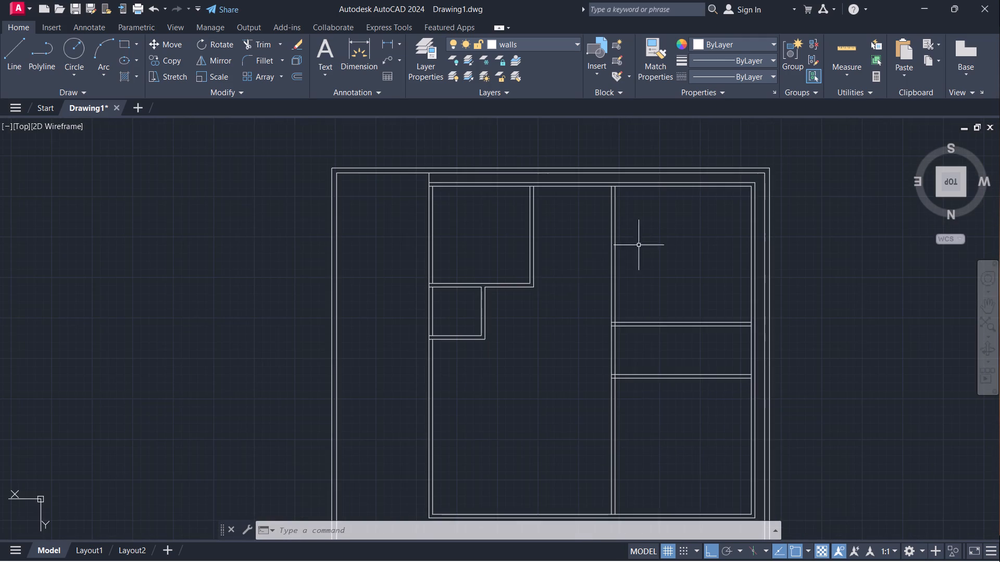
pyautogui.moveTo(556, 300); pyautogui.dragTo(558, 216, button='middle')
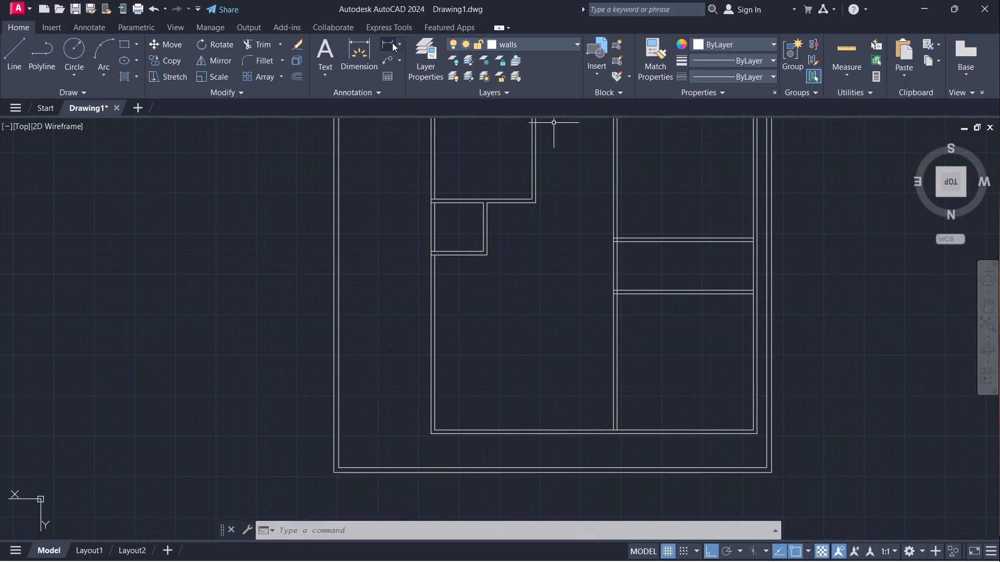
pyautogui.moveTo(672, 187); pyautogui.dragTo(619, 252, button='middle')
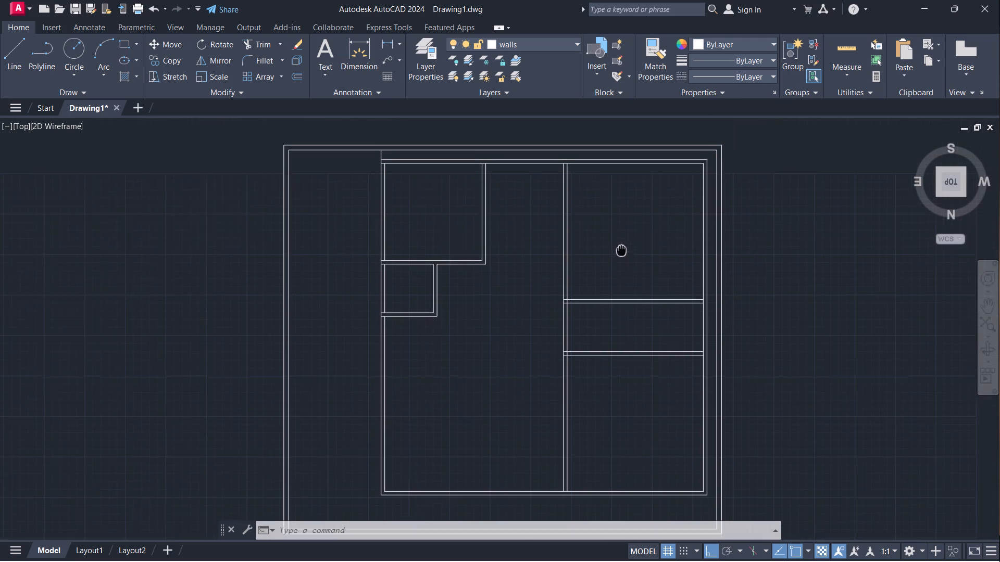
# Offset the west inner wall's room-side line 7' east, across the space between the two western cross partitions.
pyautogui.moveTo(619, 252); pyautogui.dragTo(616, 254, button='middle')
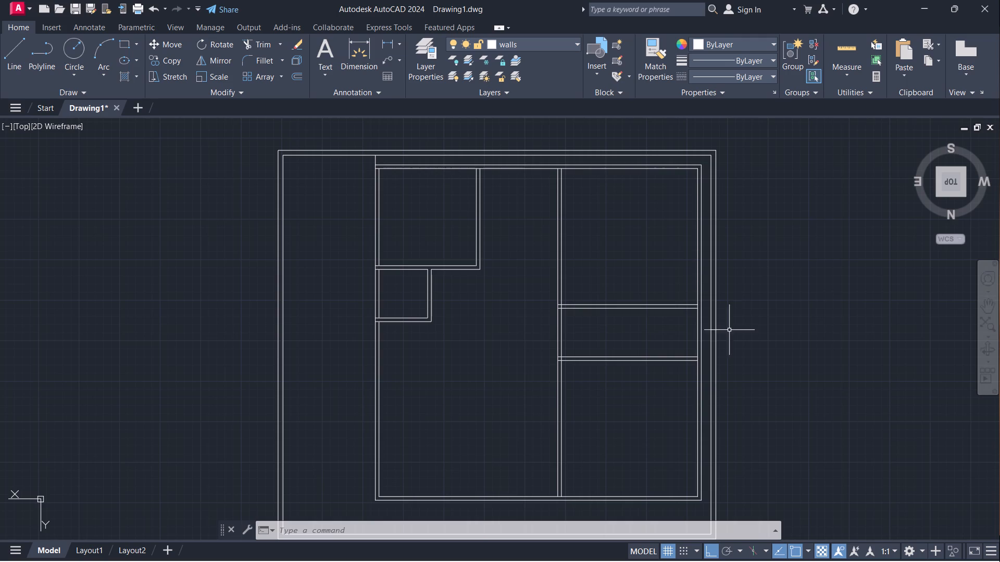
pyautogui.scroll(1, 754, 347)
pyautogui.scroll(1, 709, 343)
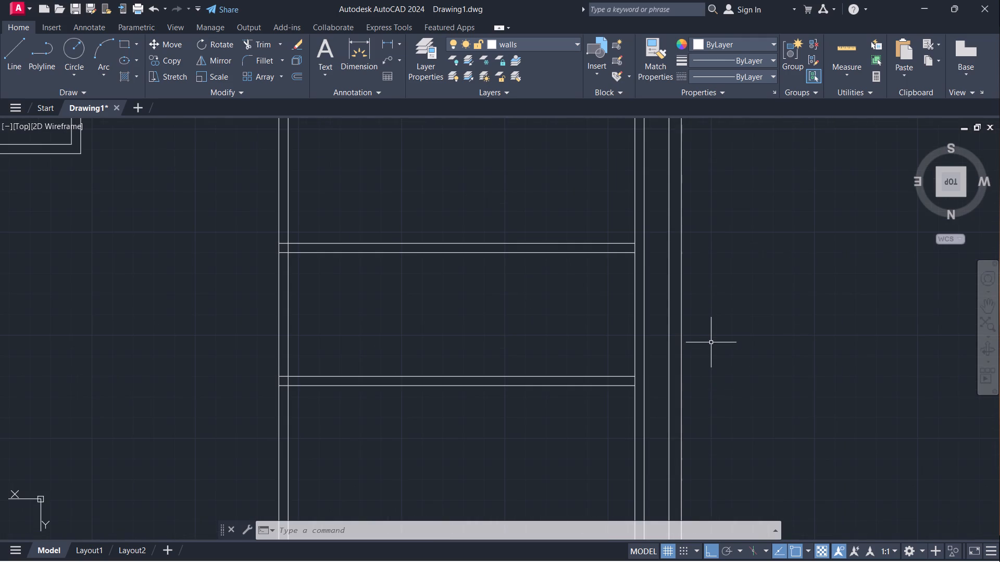
pyautogui.press('o')
pyautogui.press('Return')
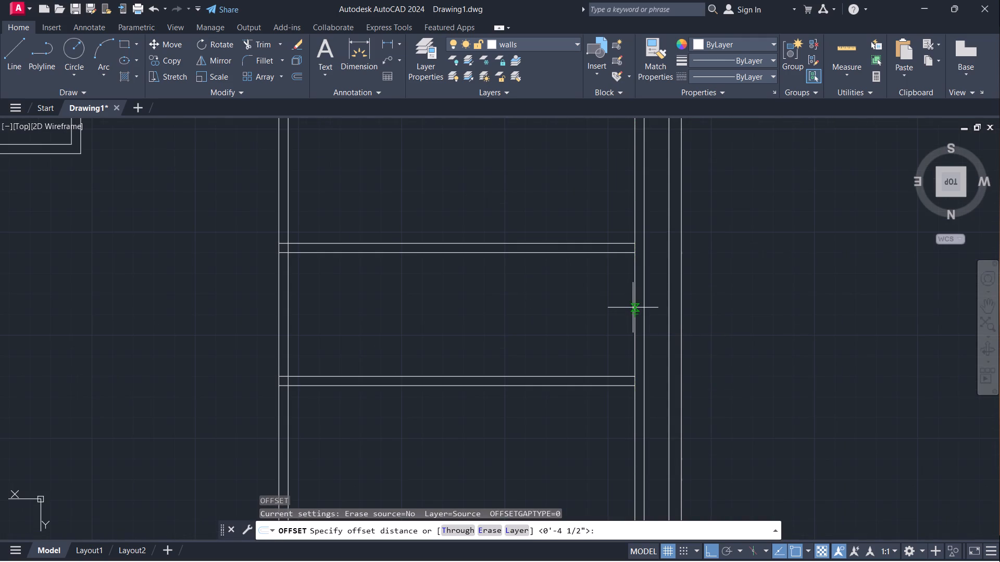
pyautogui.click(633, 311)
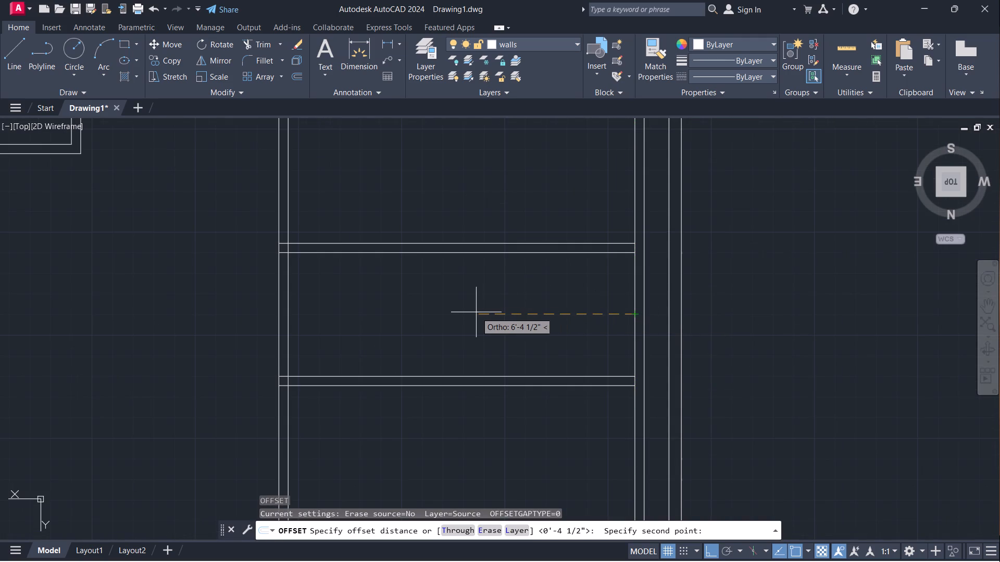
pyautogui.write("7'")
pyautogui.press('Return')
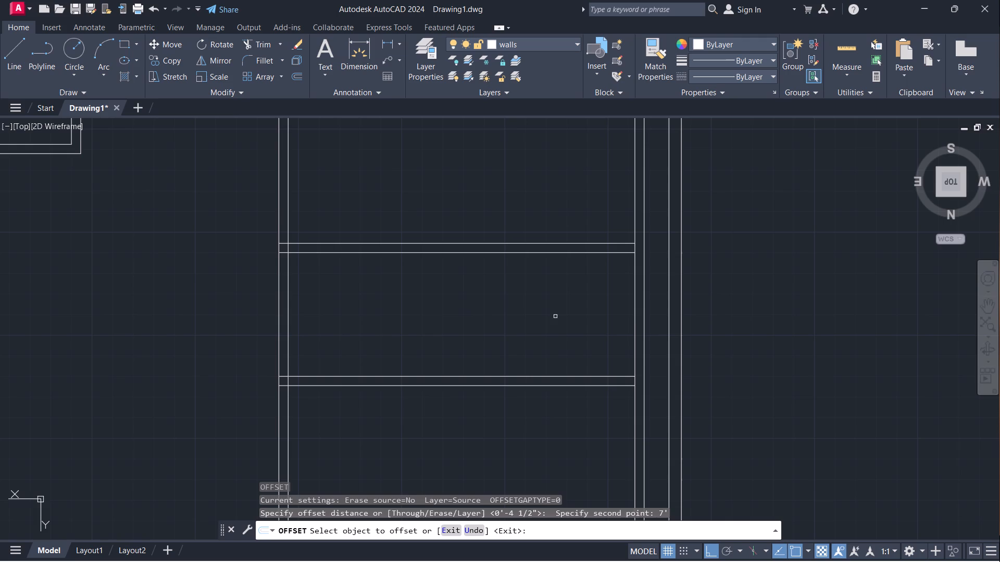
pyautogui.click(636, 324)
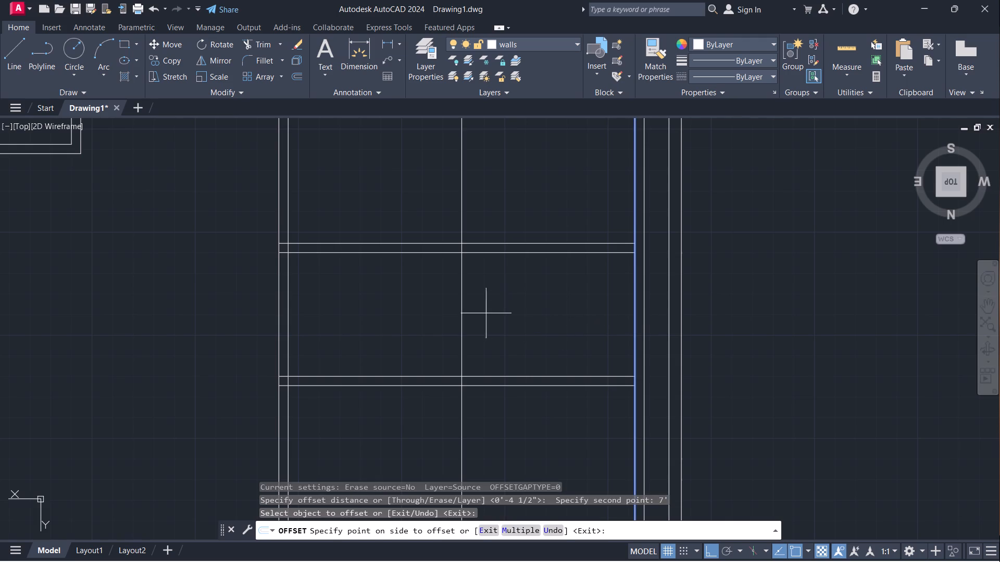
pyautogui.click(485, 313)
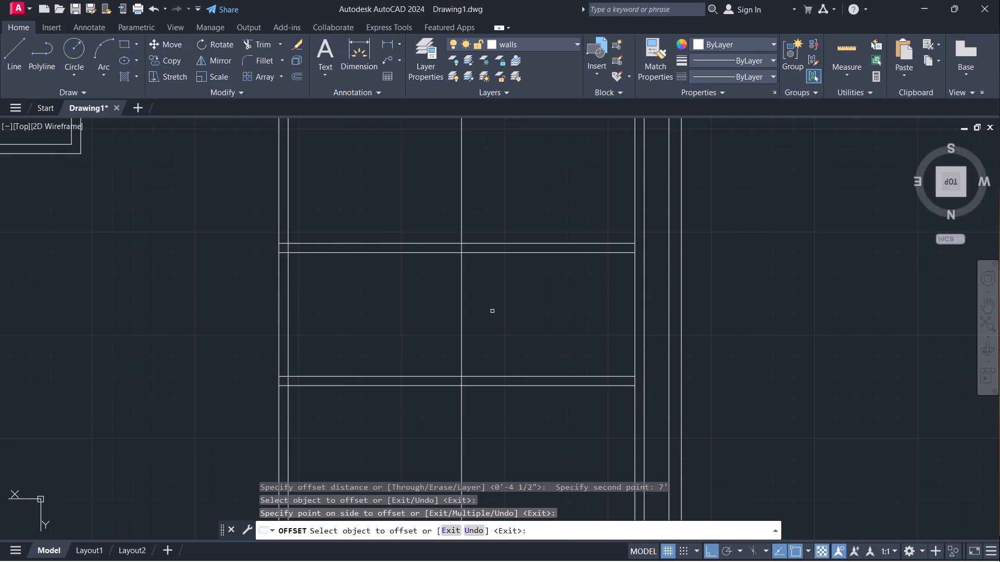
pyautogui.press('Escape')
pyautogui.scroll(-1, 511, 292)
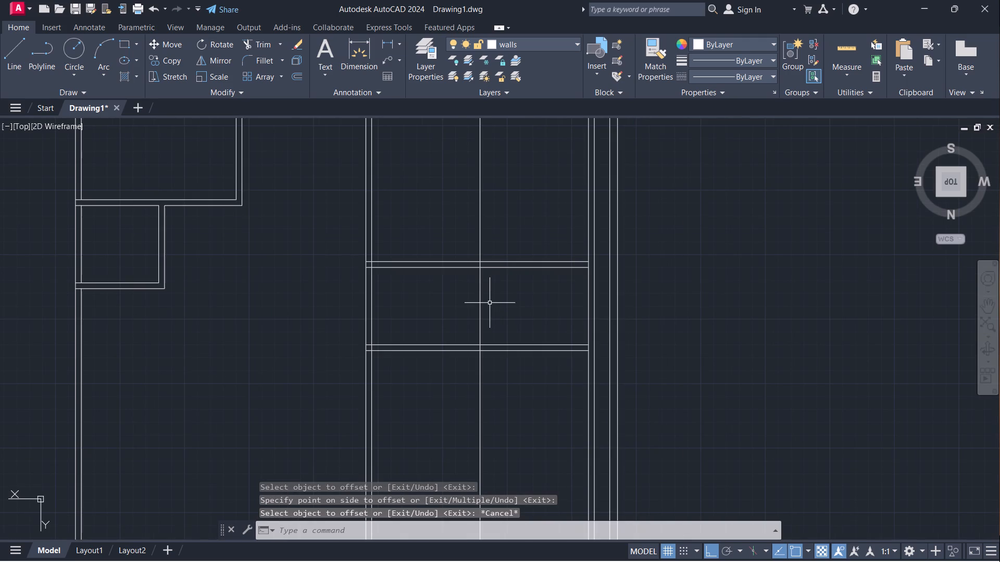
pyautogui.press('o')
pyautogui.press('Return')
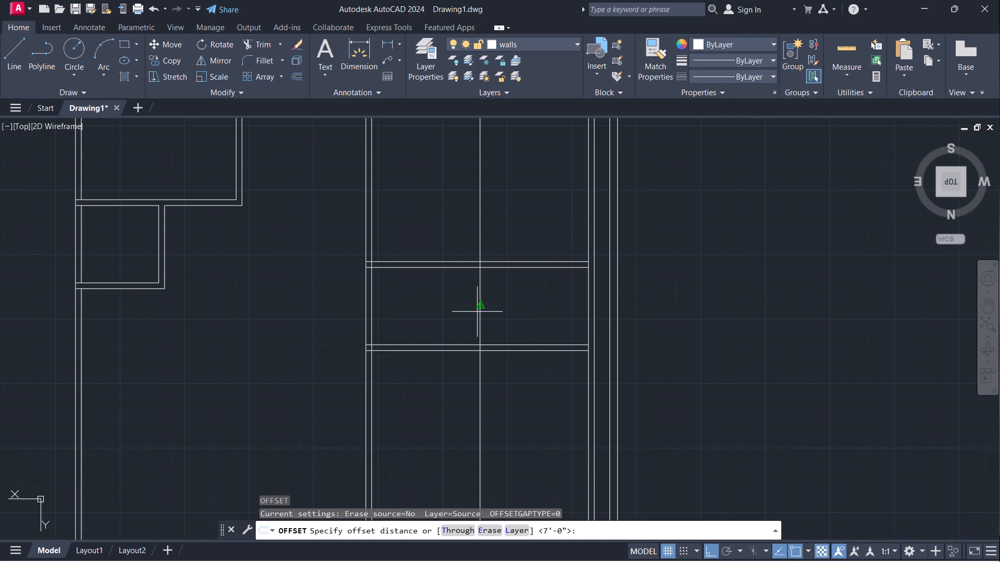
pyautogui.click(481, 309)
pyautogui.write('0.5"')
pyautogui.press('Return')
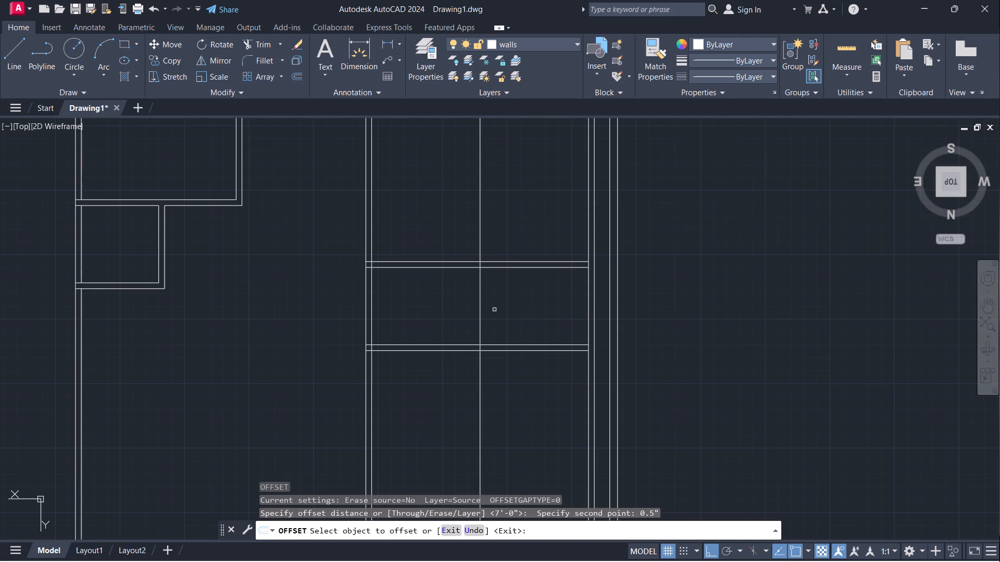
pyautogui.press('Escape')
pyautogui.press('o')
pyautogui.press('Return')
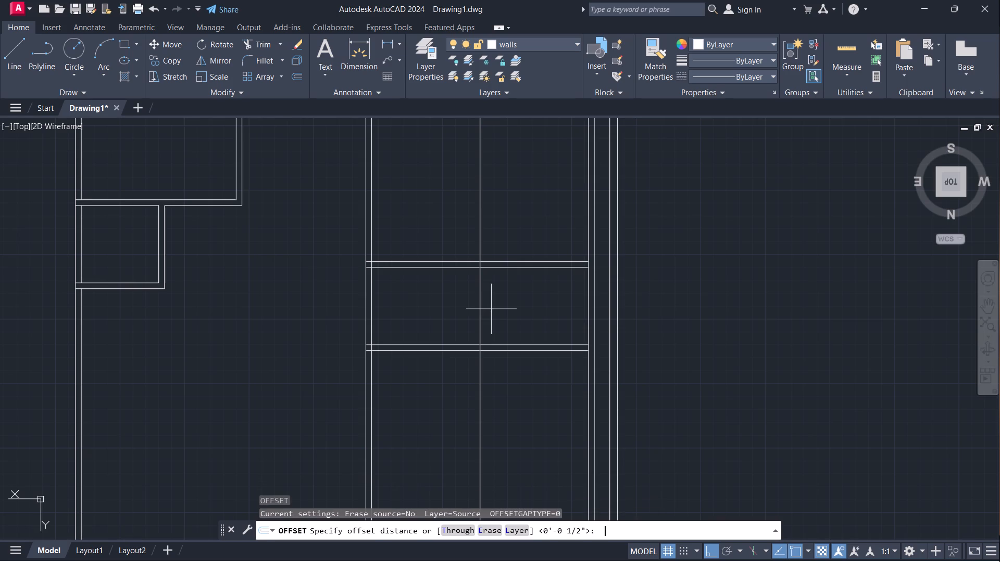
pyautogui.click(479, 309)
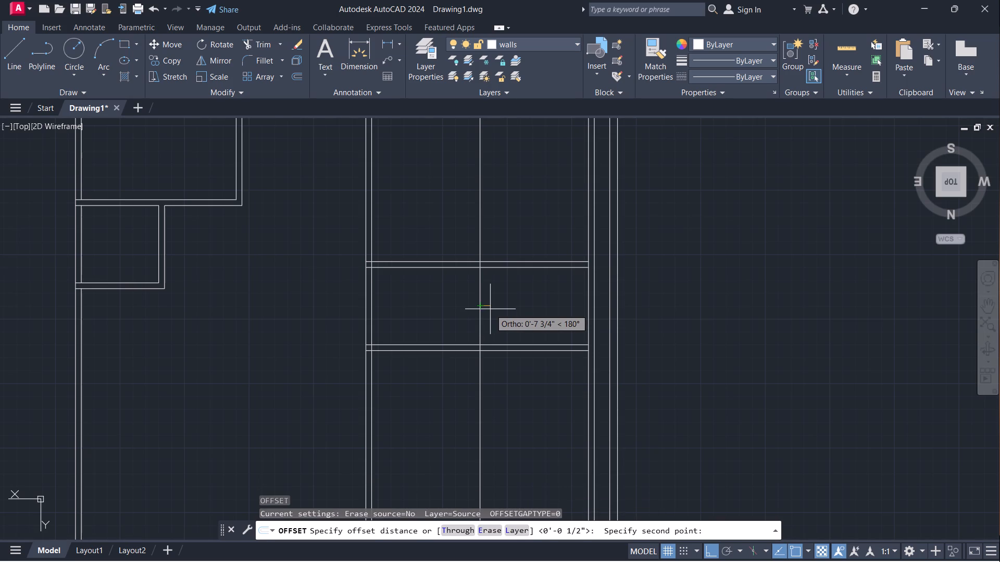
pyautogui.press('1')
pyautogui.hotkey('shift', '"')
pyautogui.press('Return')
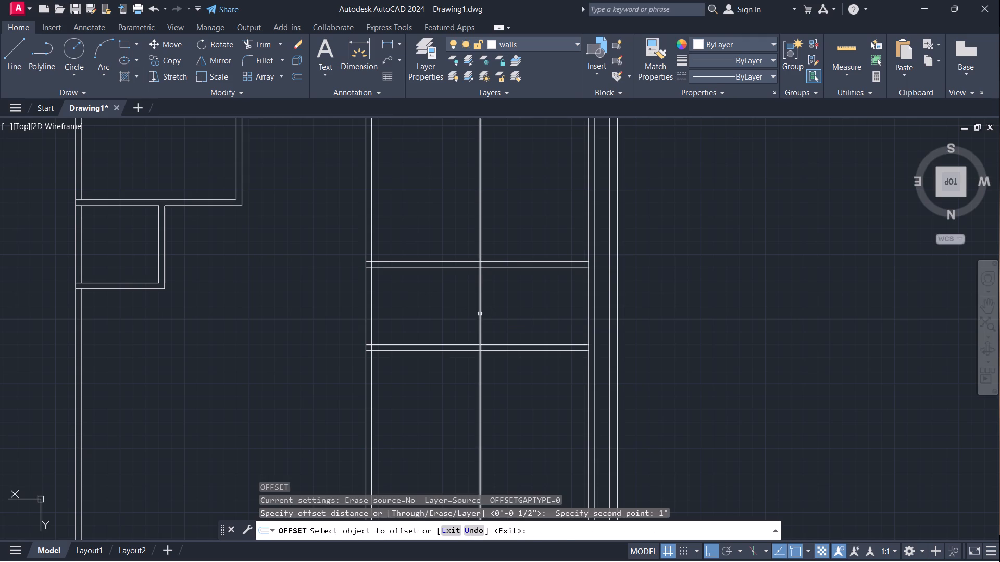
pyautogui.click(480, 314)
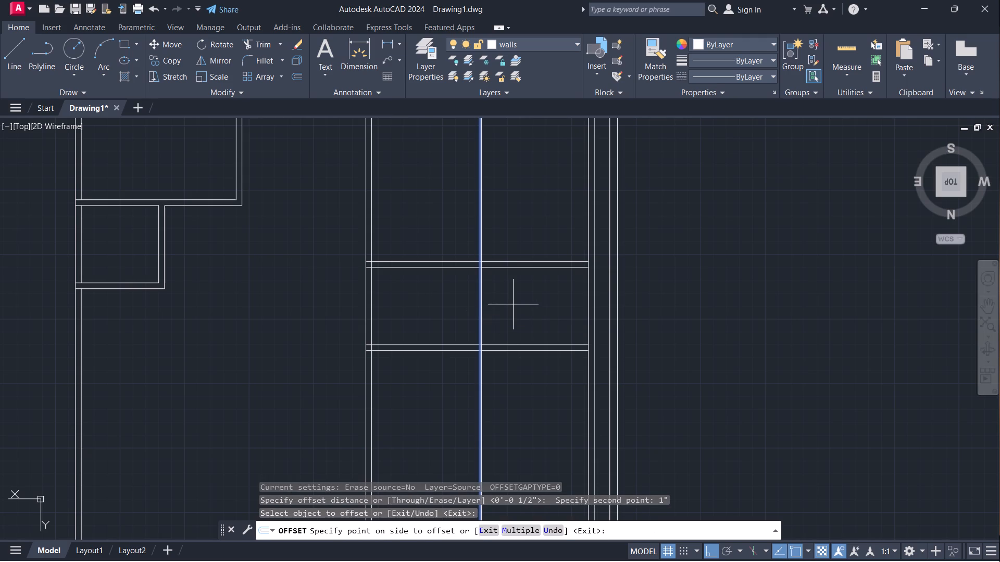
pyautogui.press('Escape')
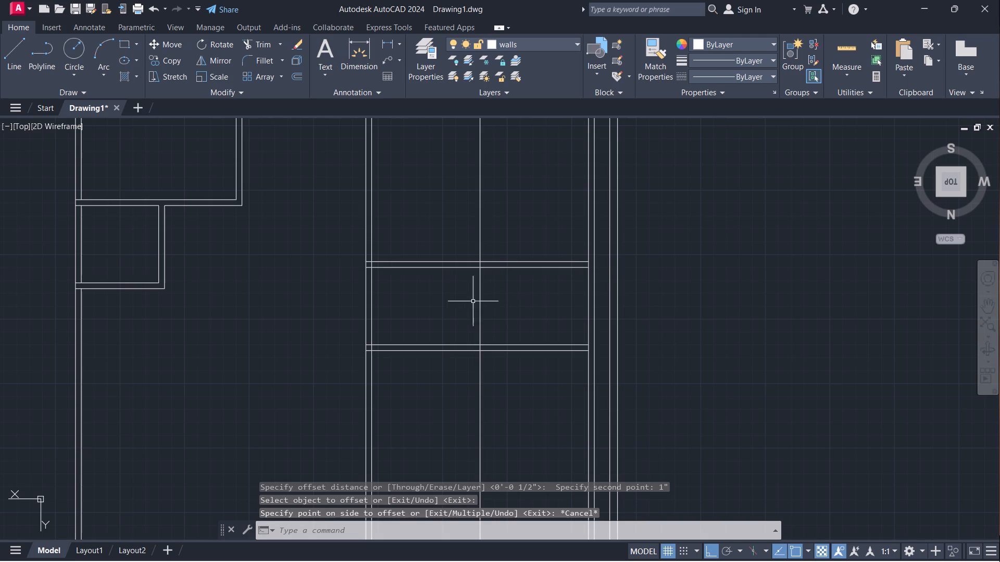
# Offset the new north-south line between the western cross partitions 1.5" to each side to form a thin partition.
pyautogui.click(479, 299)
pyautogui.press('o')
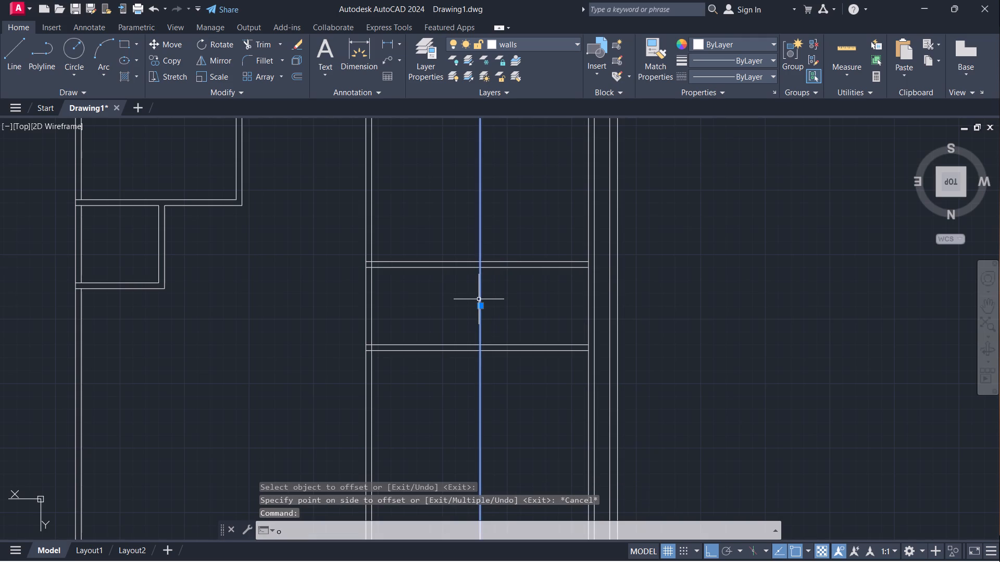
pyautogui.press('Return')
pyautogui.click(478, 303)
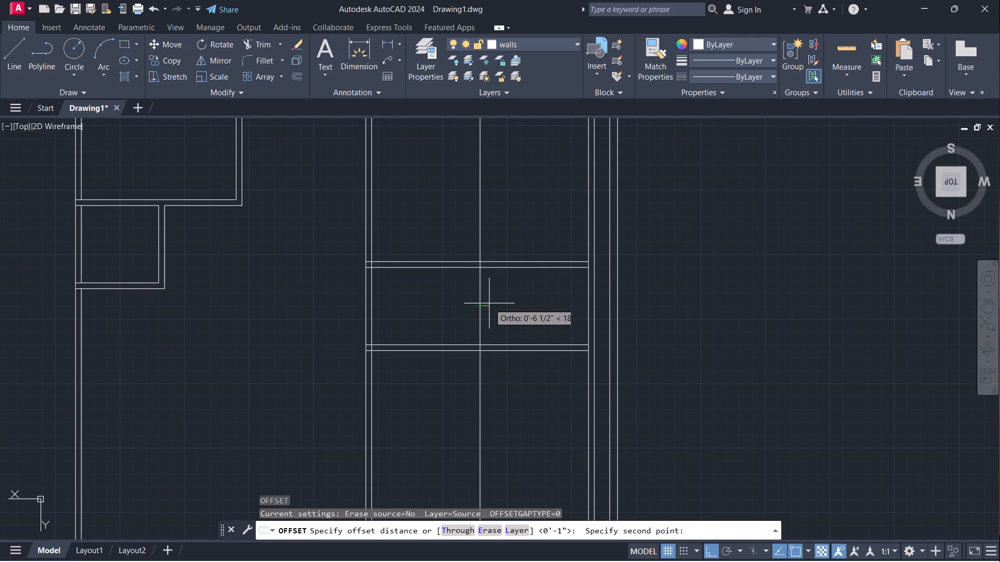
pyautogui.write('1.5"')
pyautogui.press('Return')
pyautogui.click(508, 301)
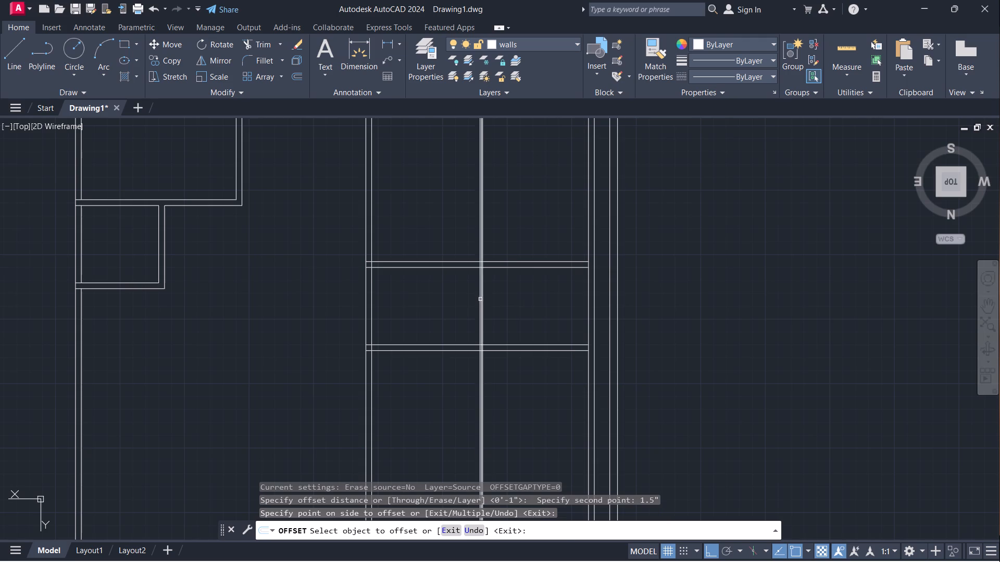
pyautogui.click(480, 299)
pyautogui.click(454, 302)
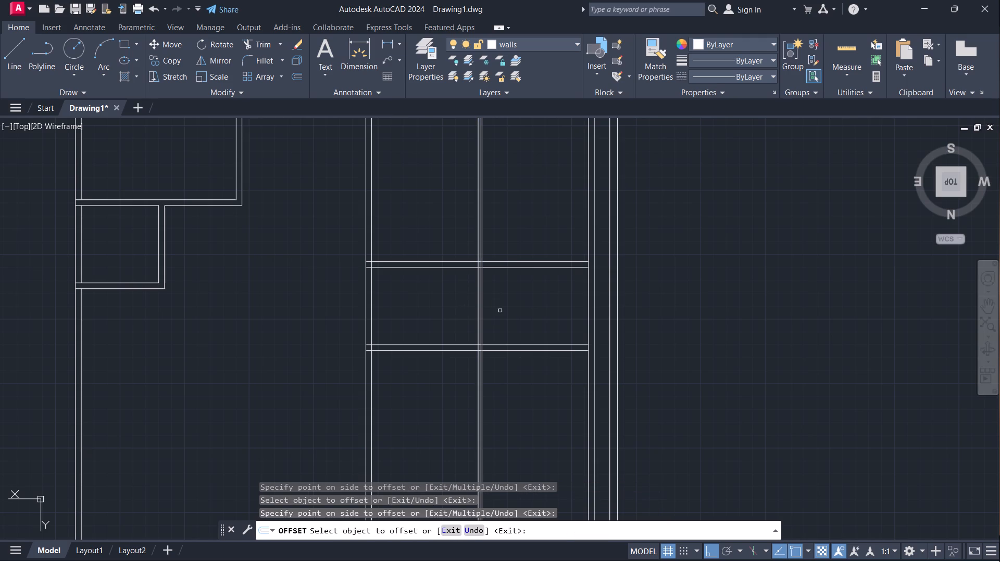
# Erase the middle line of the thin partition, leaving its two outer lines.
pyautogui.scroll(2, 495, 309)
pyautogui.click(454, 298)
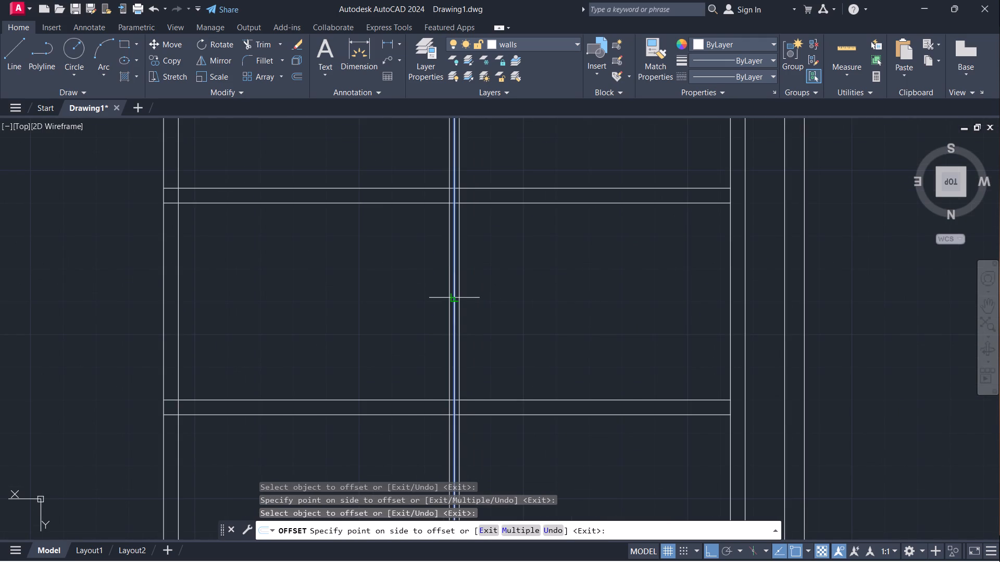
pyautogui.press('e')
pyautogui.press('Return')
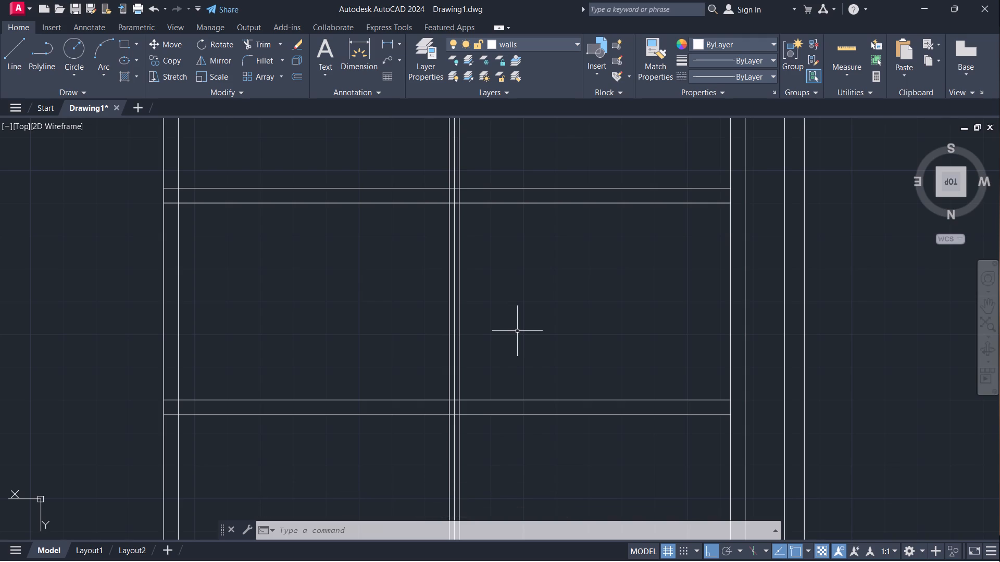
pyautogui.click(454, 313)
pyautogui.press('e')
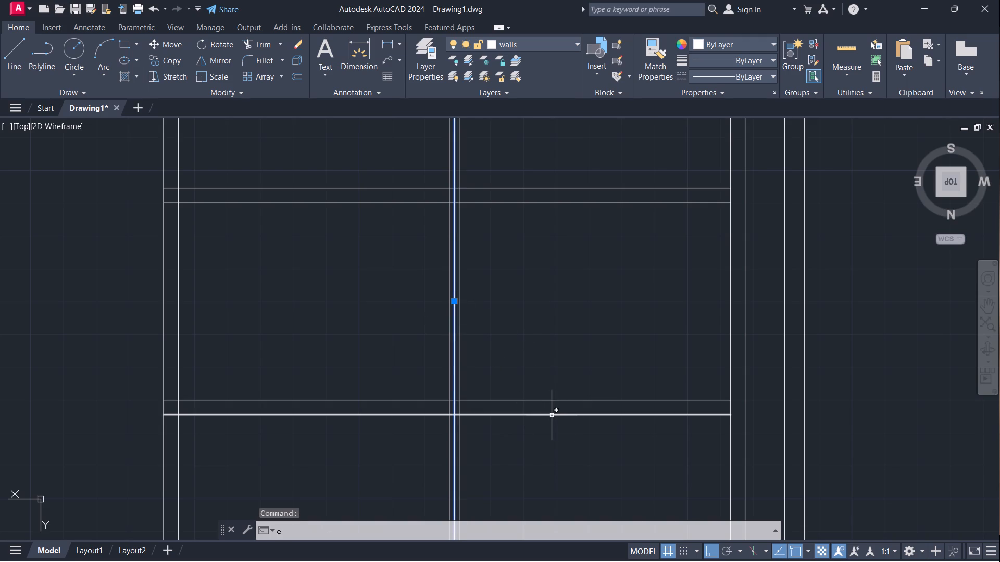
pyautogui.press('Return')
# Trim both thin-partition lines north and south of the two cross partitions, keeping only the part between them.
pyautogui.scroll(-1, 550, 344)
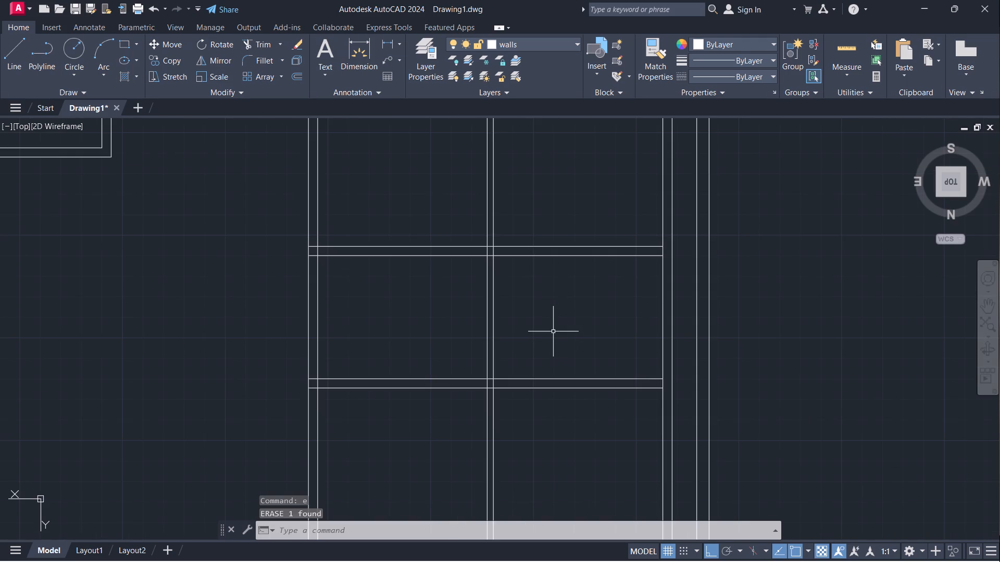
pyautogui.write('tr')
pyautogui.press('Return')
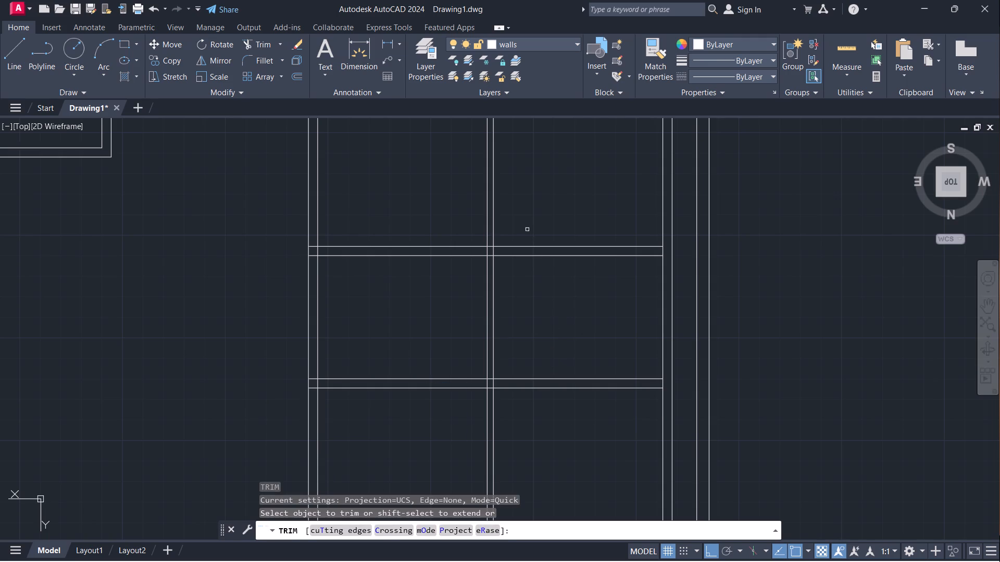
pyautogui.moveTo(522, 229); pyautogui.dragTo(431, 228)
pyautogui.moveTo(525, 410); pyautogui.dragTo(456, 404)
pyautogui.scroll(-1, 547, 315)
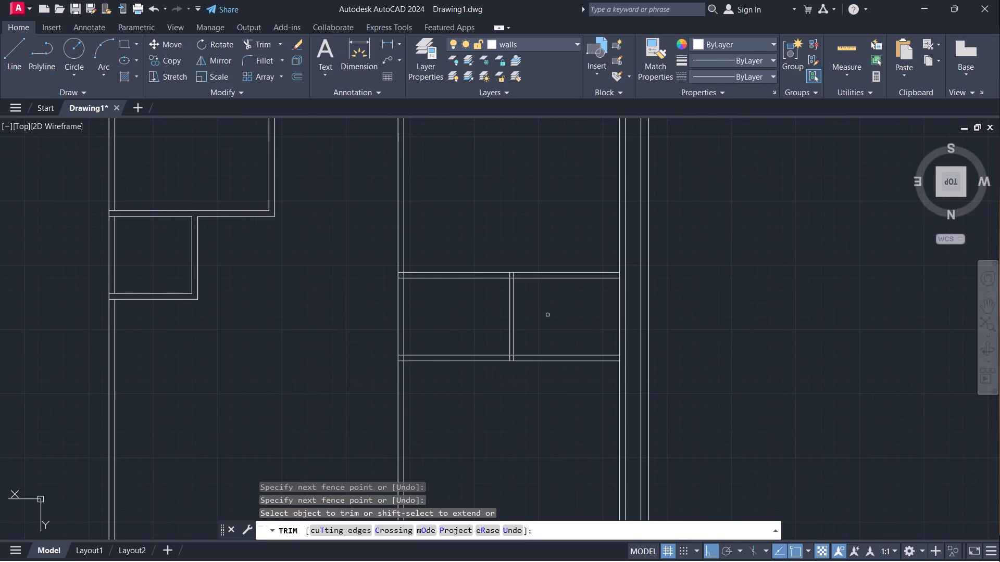
pyautogui.scroll(-1, 551, 310)
pyautogui.moveTo(554, 310); pyautogui.dragTo(597, 319, button='middle')
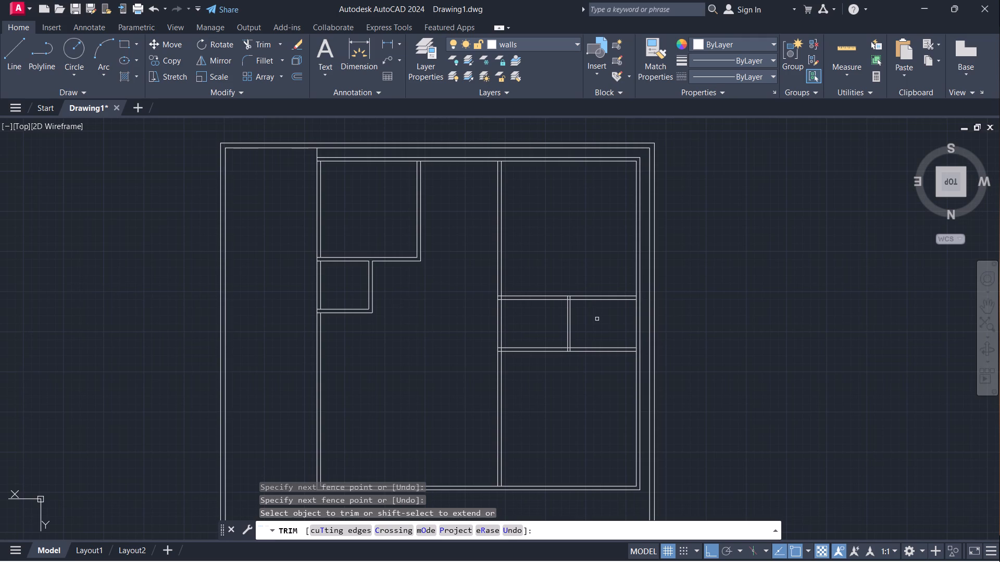
pyautogui.press('Escape')
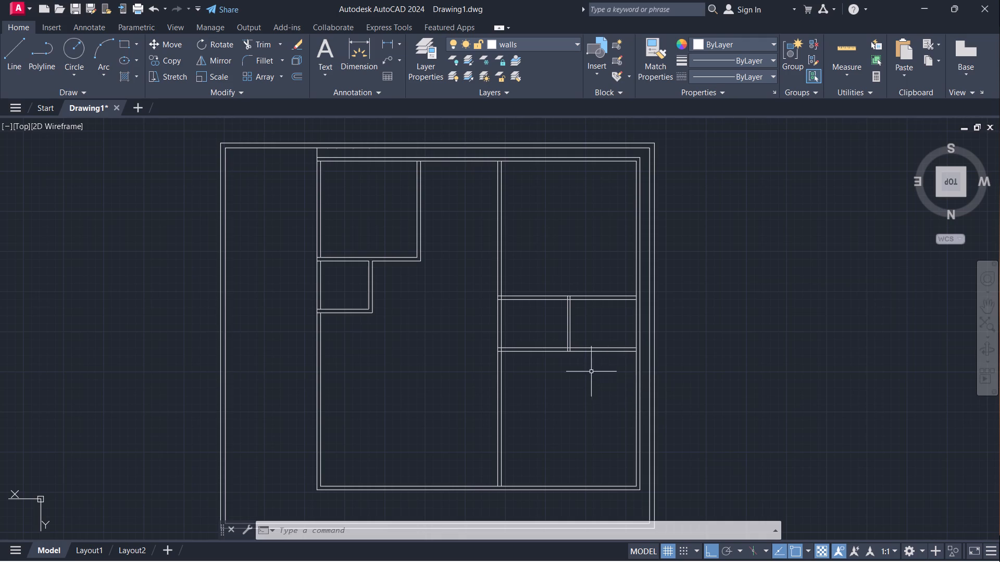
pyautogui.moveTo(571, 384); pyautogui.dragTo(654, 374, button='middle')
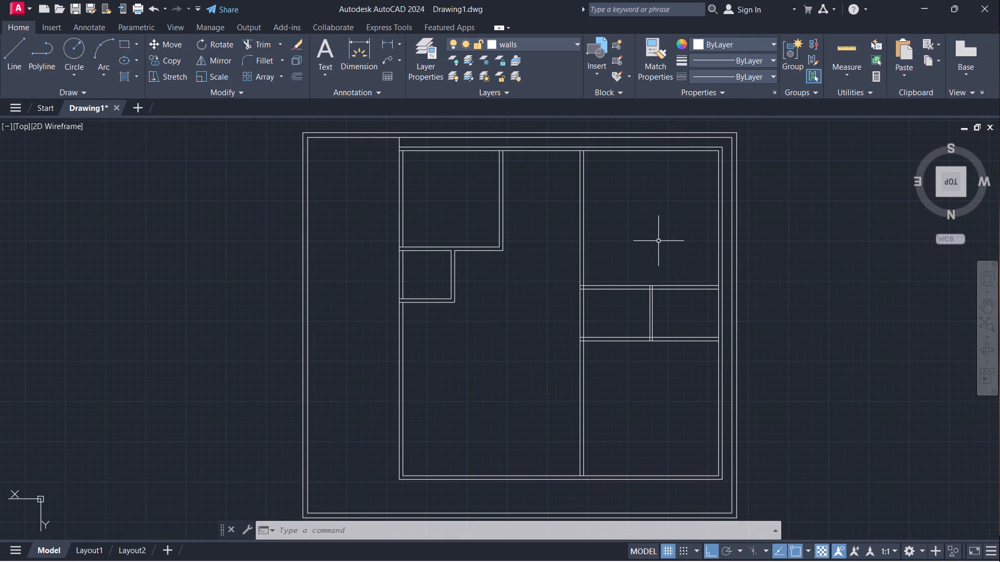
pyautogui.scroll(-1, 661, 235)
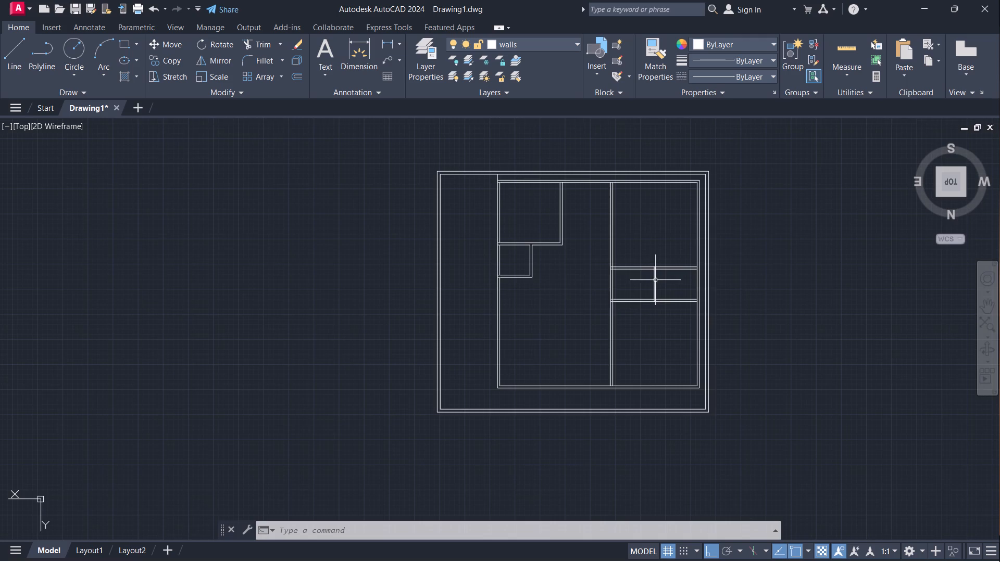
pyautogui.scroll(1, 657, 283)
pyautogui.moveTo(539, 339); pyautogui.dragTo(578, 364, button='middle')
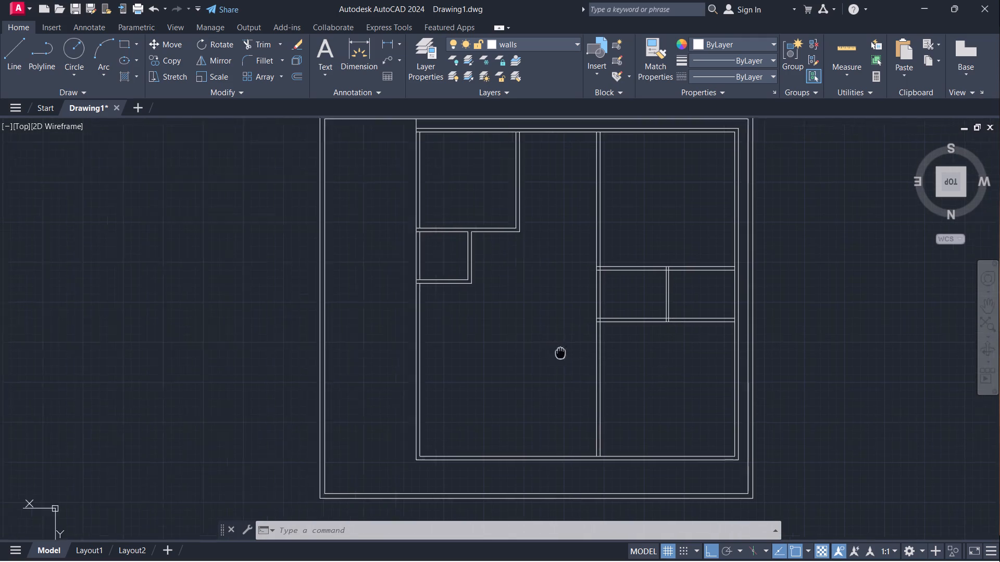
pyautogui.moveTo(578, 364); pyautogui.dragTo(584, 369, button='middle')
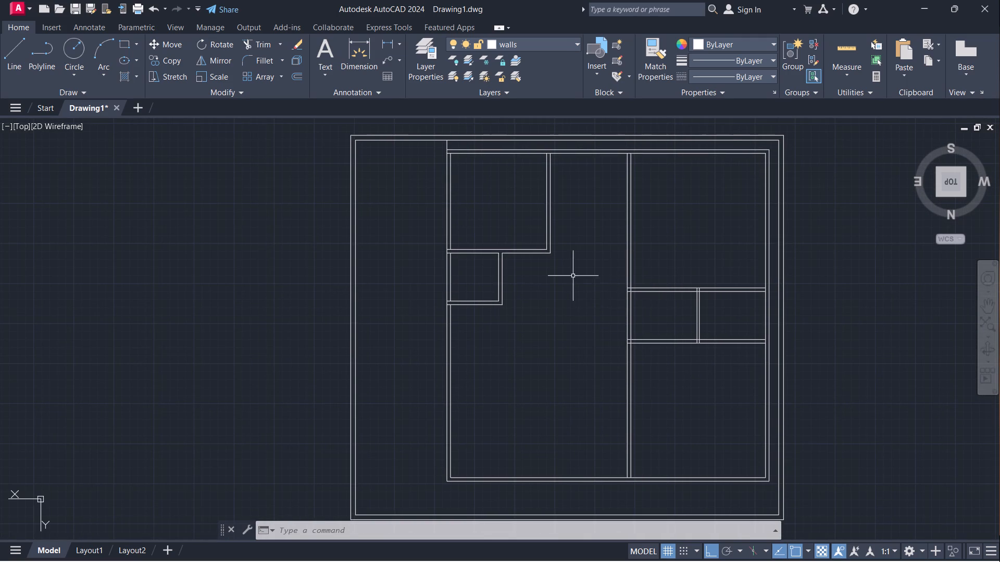
# Outline a 3'6" opening across the western rooms' long north-south wall, starting 3" south of the southern cross partition.
pyautogui.moveTo(548, 331); pyautogui.dragTo(556, 296, button='middle')
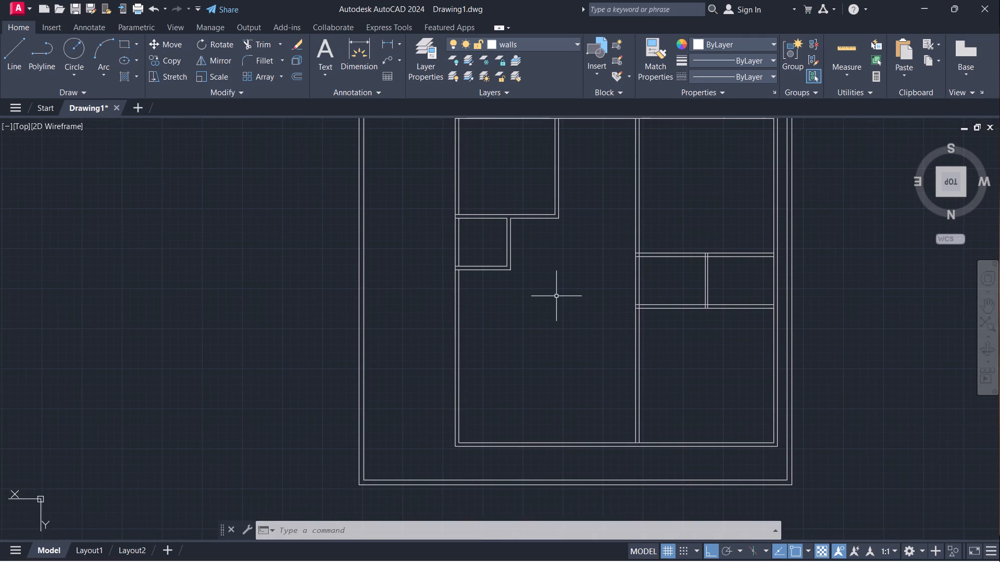
pyautogui.press('l')
pyautogui.press('Return')
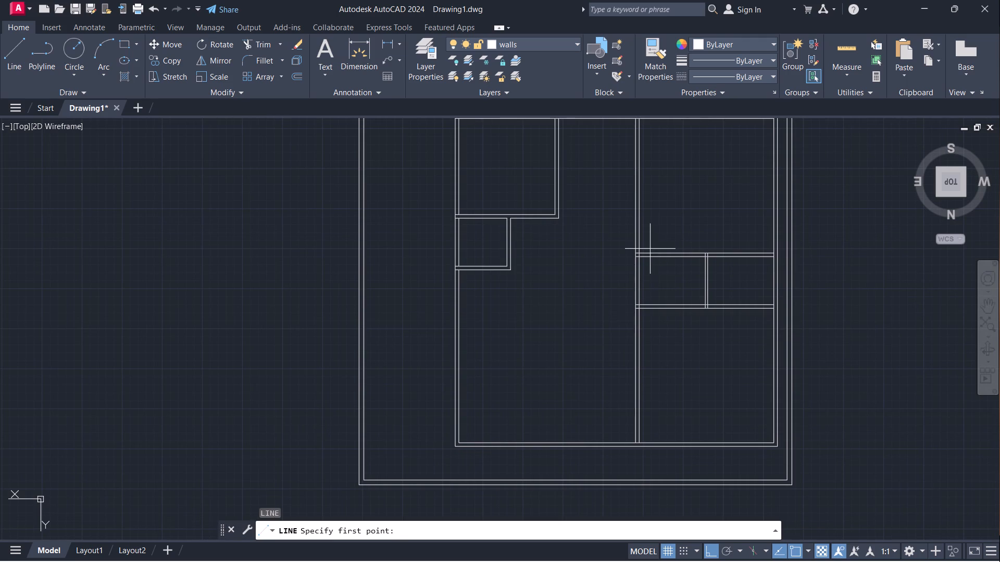
pyautogui.scroll(5, 639, 248)
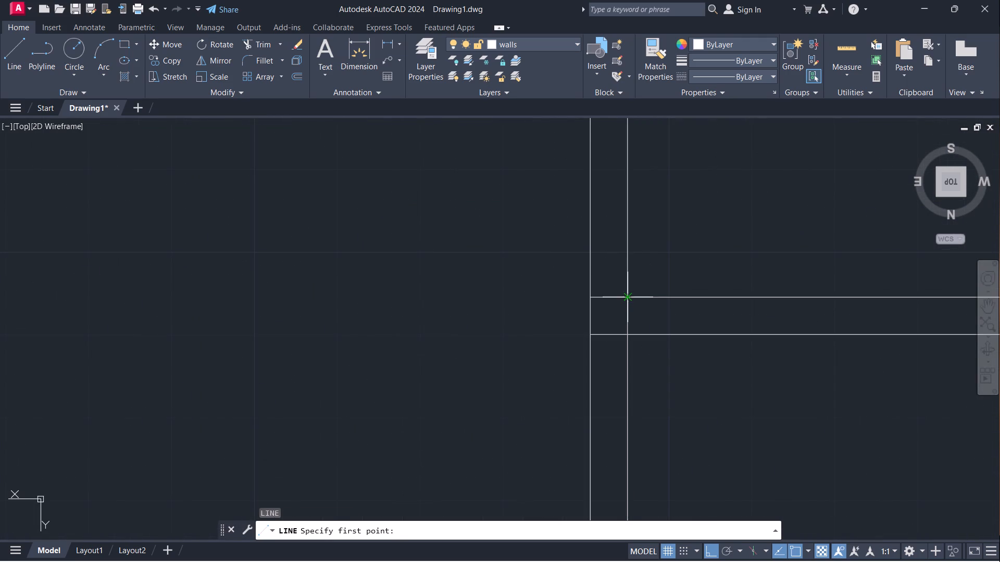
pyautogui.click(625, 298)
pyautogui.press('3')
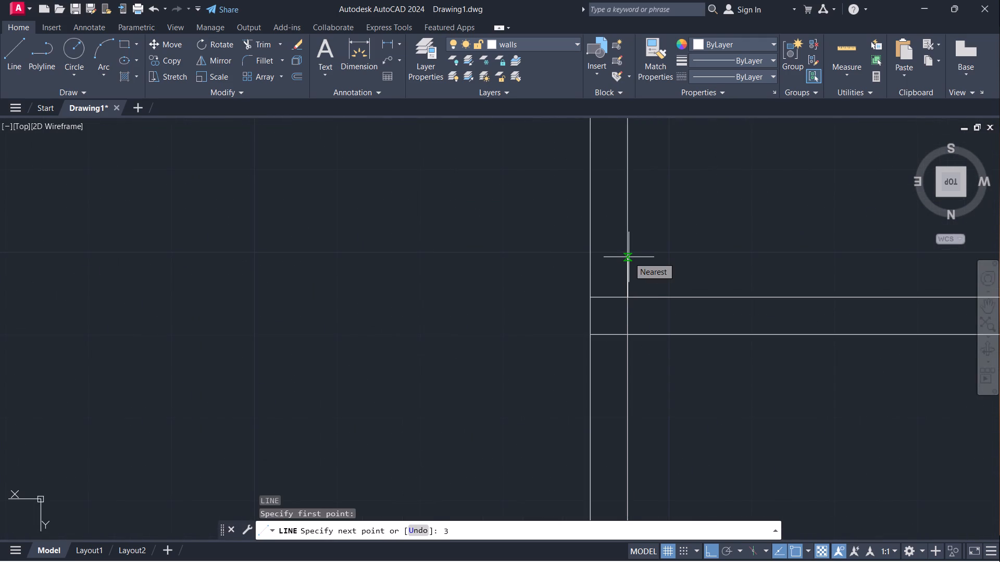
pyautogui.press('Return')
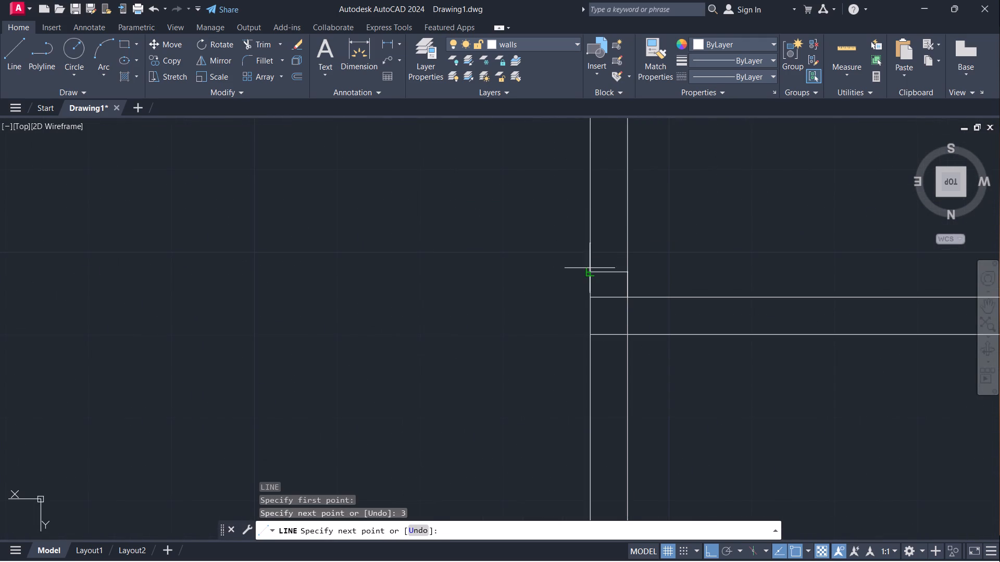
pyautogui.click(590, 270)
pyautogui.write('3\'6"')
pyautogui.press('Return')
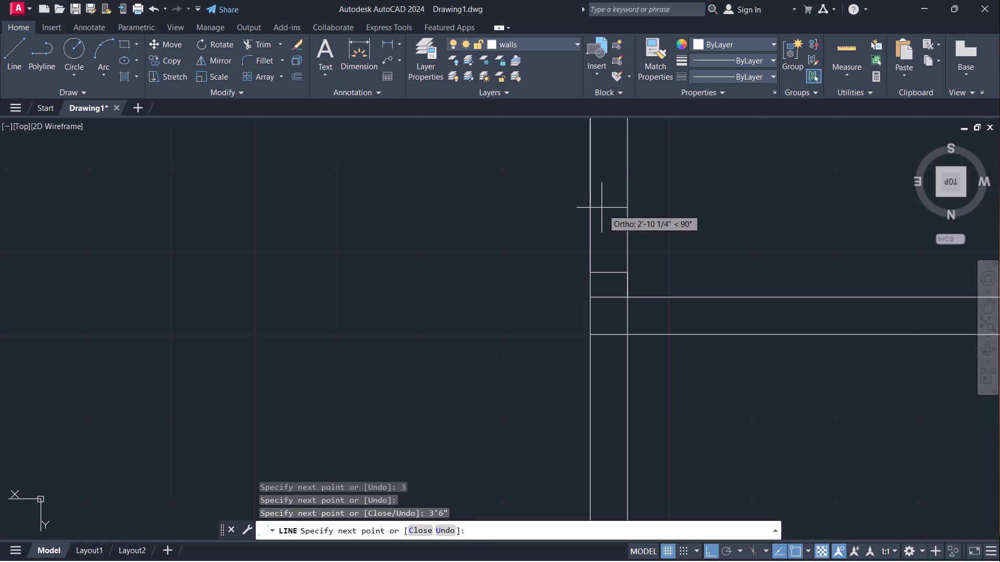
pyautogui.scroll(-2, 614, 205)
pyautogui.moveTo(661, 165); pyautogui.dragTo(615, 328, button='middle')
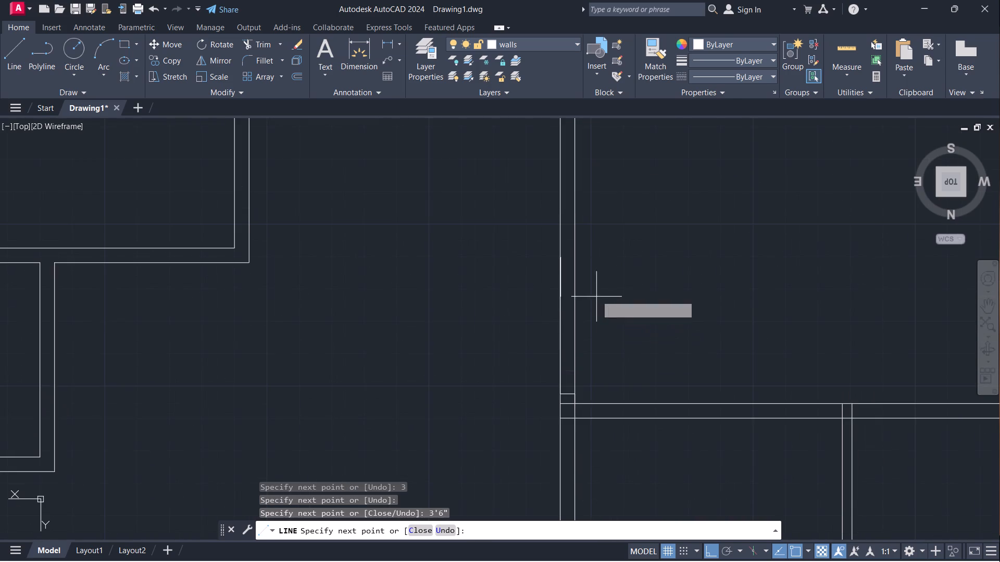
pyautogui.click(575, 258)
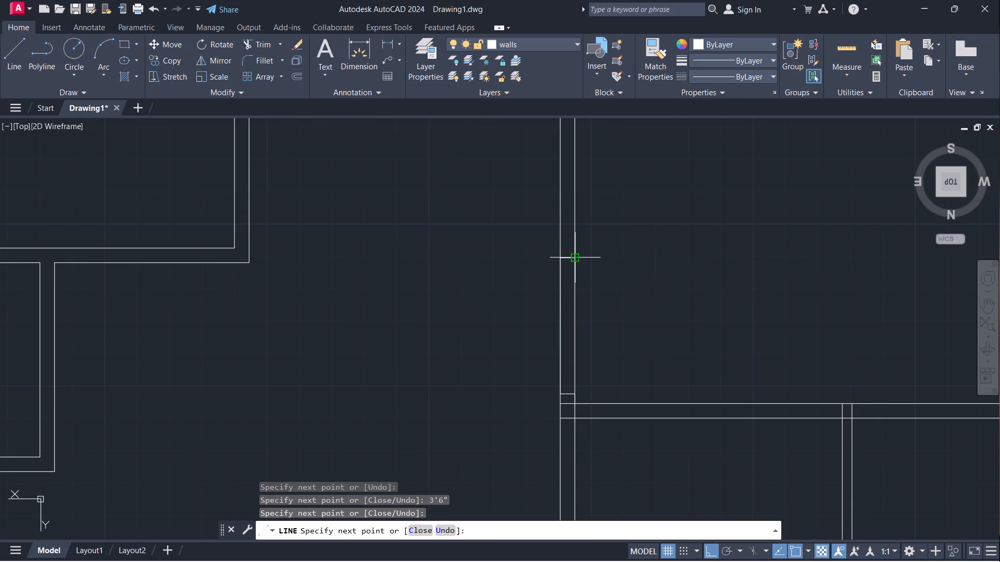
pyautogui.press('Escape')
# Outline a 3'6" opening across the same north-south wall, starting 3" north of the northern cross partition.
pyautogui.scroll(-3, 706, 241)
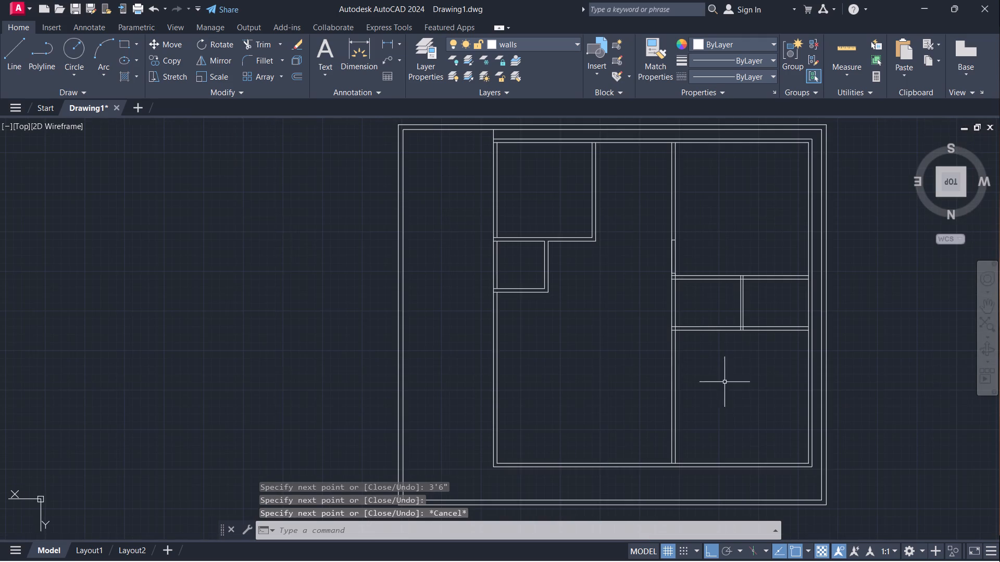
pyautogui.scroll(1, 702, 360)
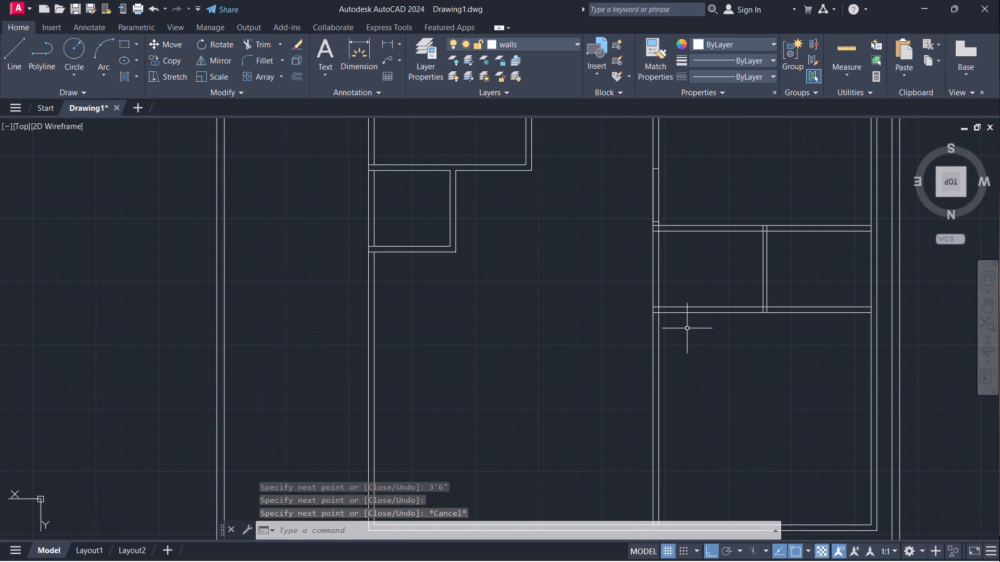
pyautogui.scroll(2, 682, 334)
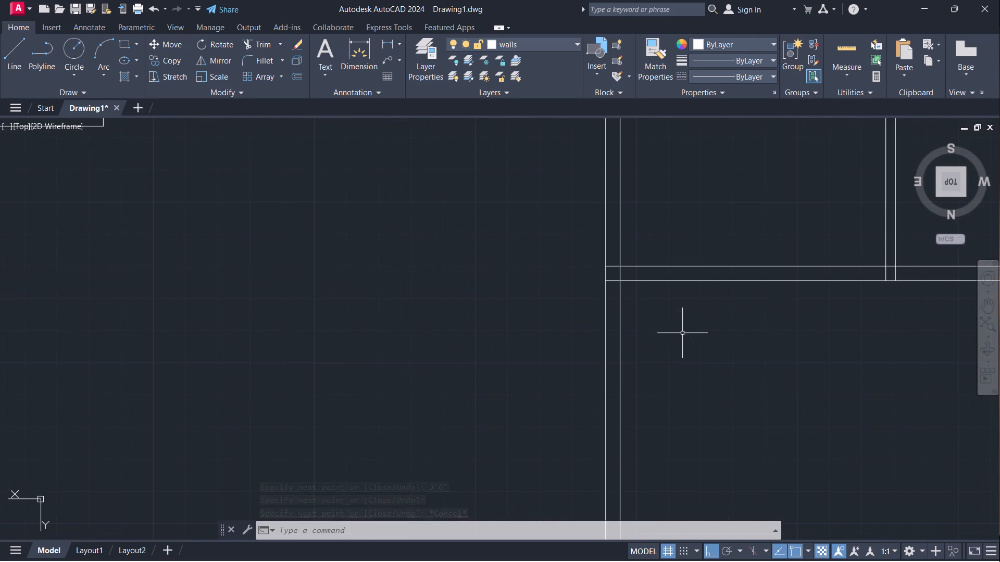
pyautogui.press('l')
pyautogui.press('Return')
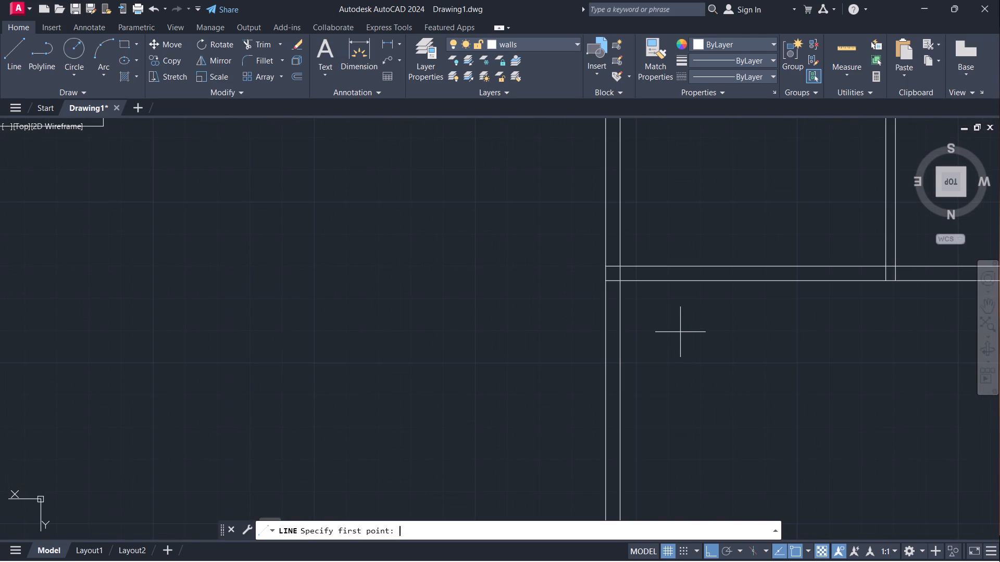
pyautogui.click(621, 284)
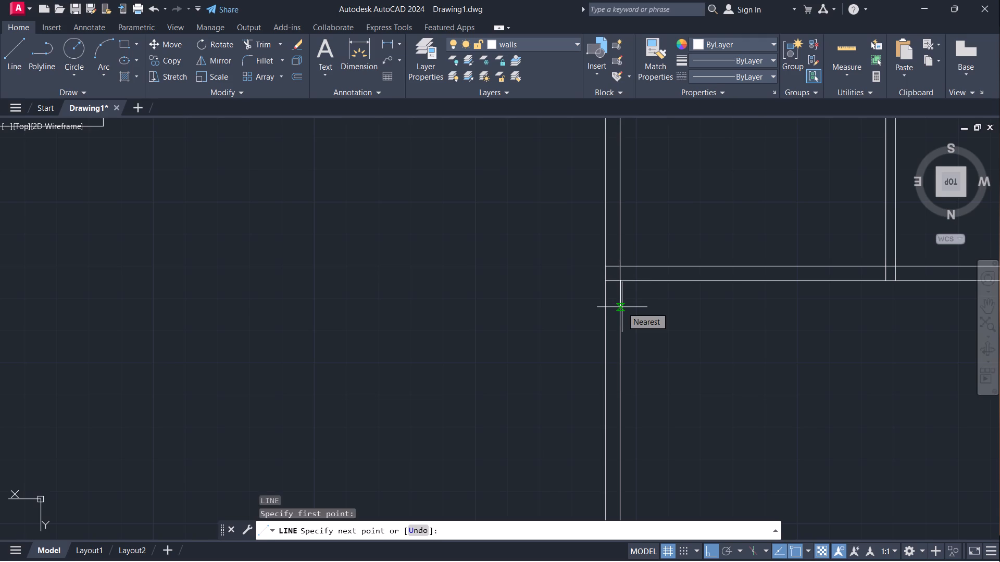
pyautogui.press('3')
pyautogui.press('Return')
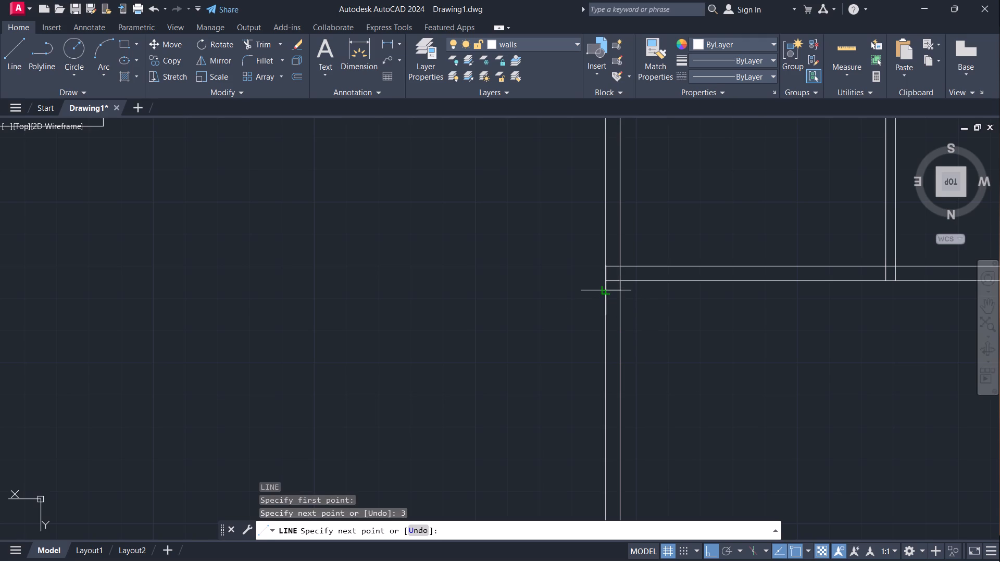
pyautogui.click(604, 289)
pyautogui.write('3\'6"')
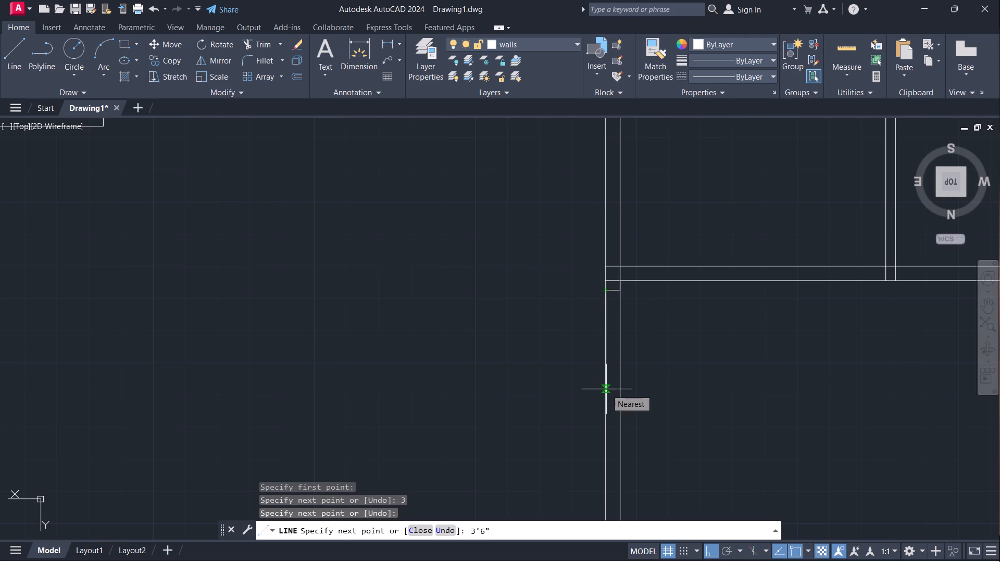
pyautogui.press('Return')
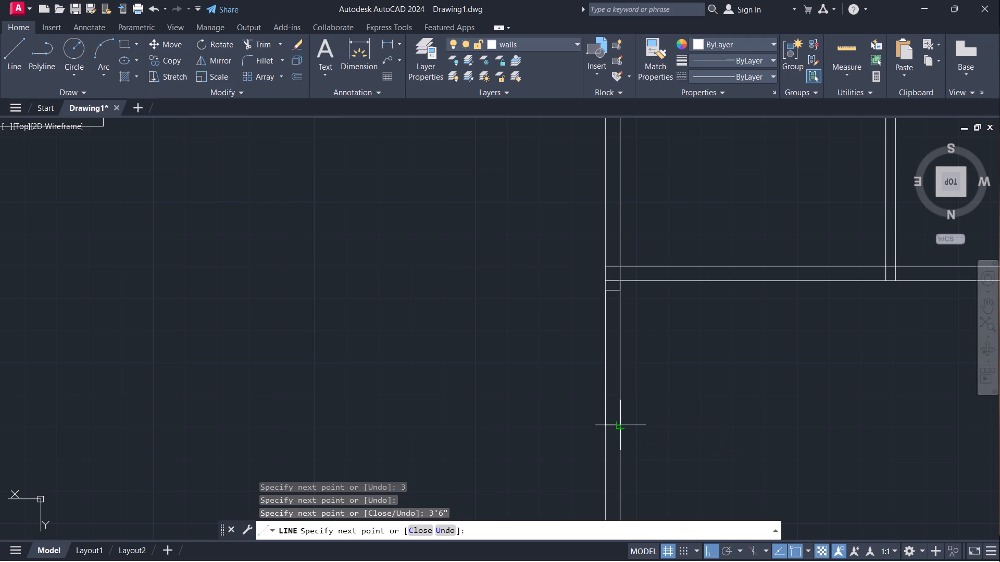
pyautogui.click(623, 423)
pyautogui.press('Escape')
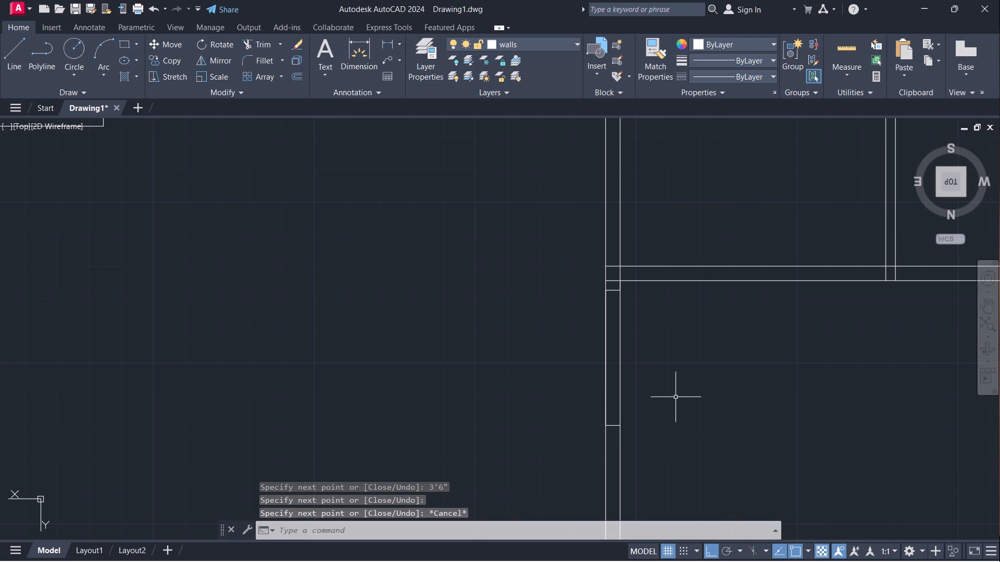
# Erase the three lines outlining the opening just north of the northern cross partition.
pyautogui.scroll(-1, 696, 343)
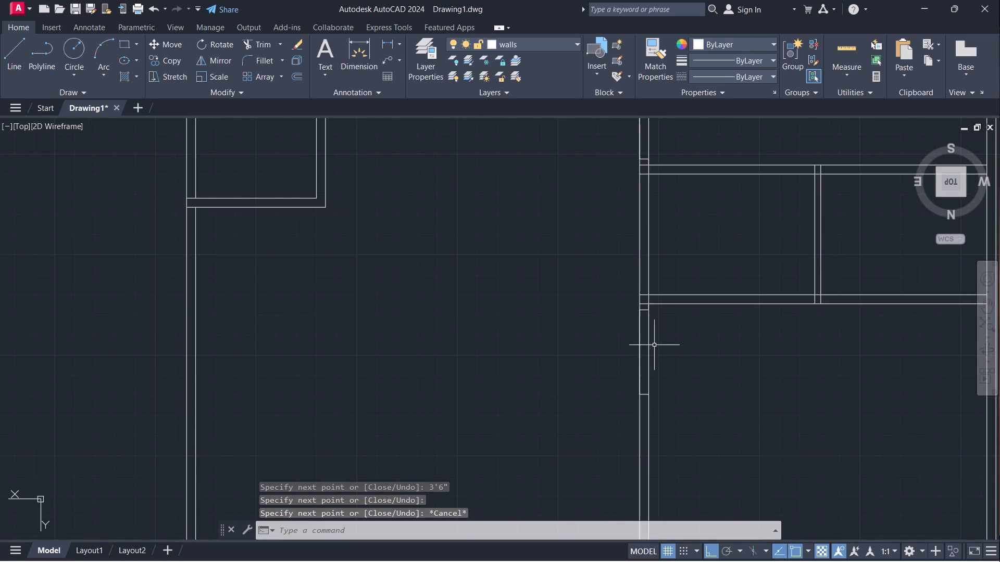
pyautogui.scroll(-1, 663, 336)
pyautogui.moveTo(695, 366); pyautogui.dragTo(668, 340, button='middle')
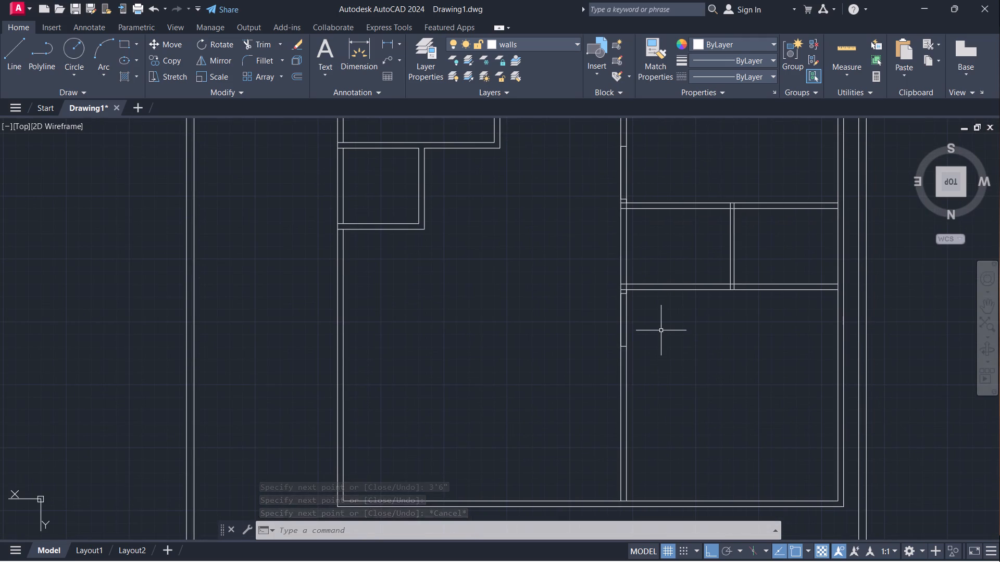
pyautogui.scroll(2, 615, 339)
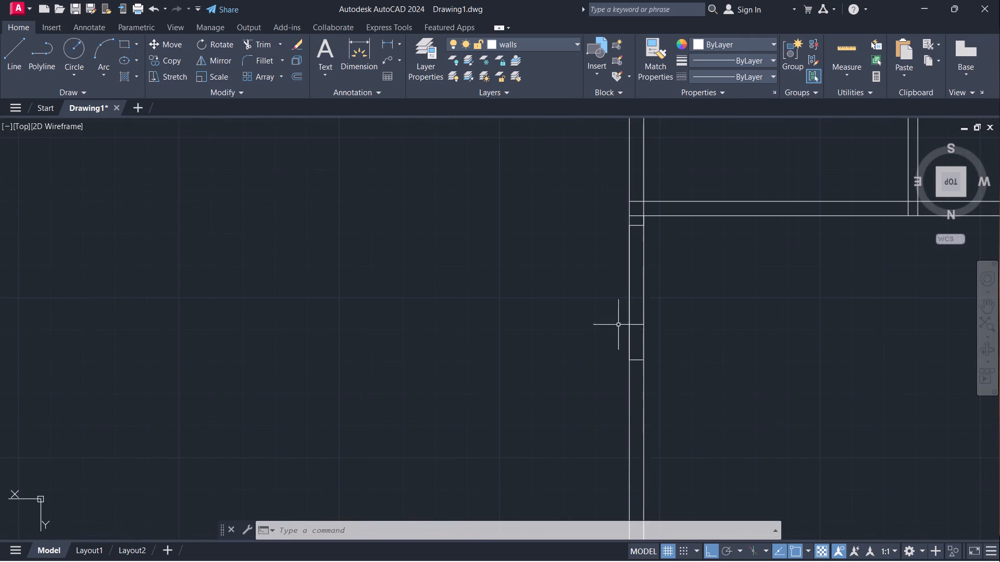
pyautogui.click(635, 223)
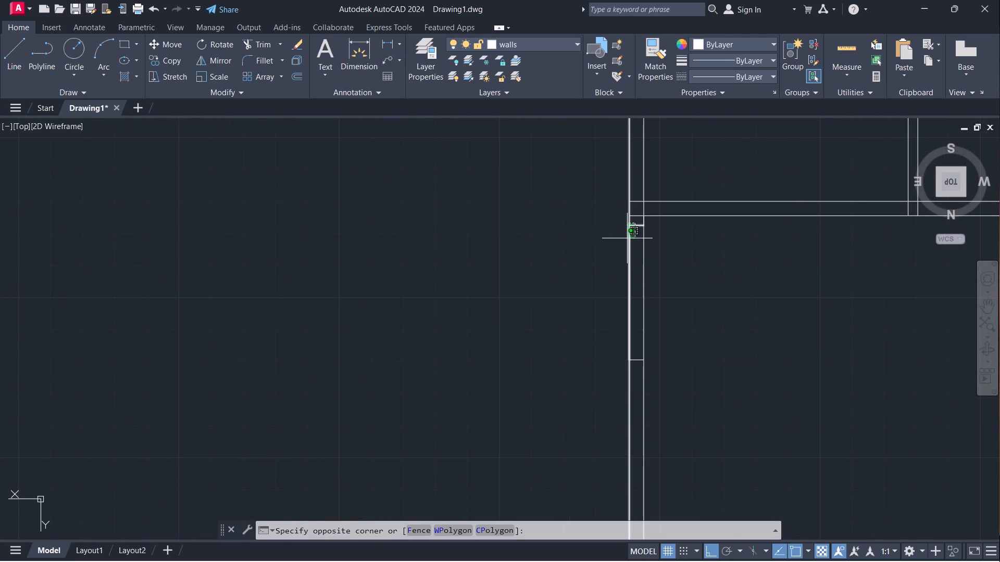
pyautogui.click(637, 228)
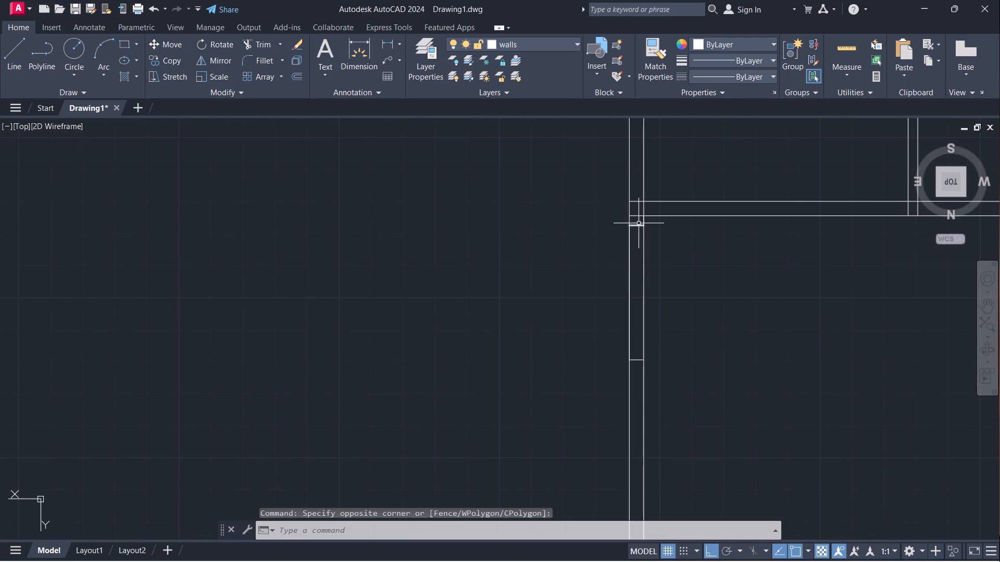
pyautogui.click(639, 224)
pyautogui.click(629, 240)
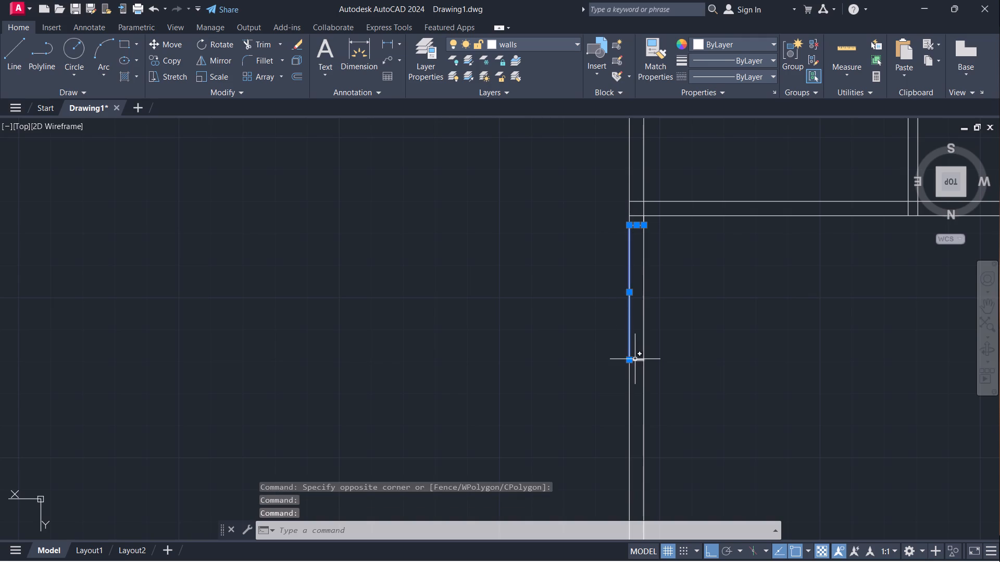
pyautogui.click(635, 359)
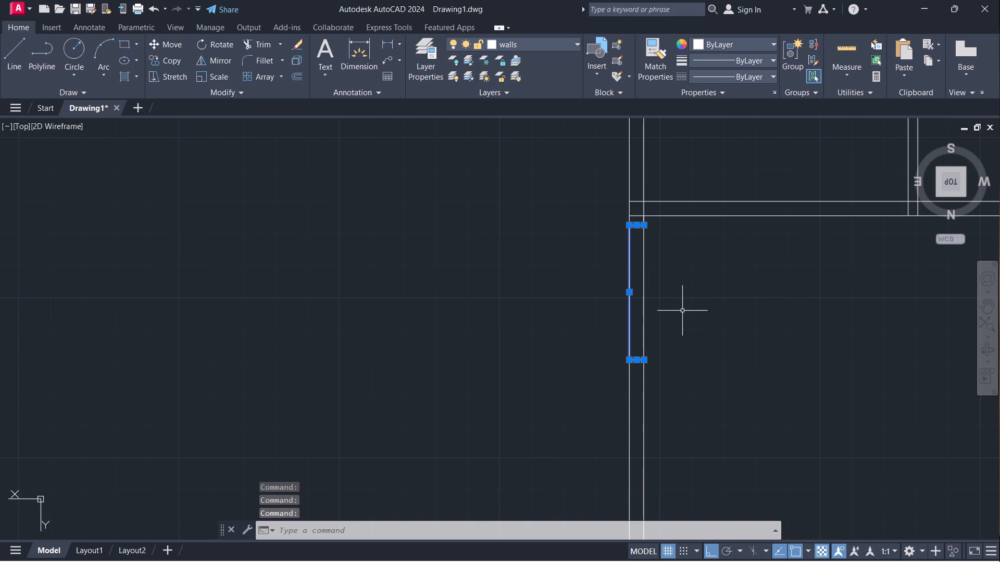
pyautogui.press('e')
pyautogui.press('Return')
# Outline a 3'6" opening across the western rooms' long north-south wall, starting 1' south of the north inner wall.
pyautogui.scroll(-4, 678, 309)
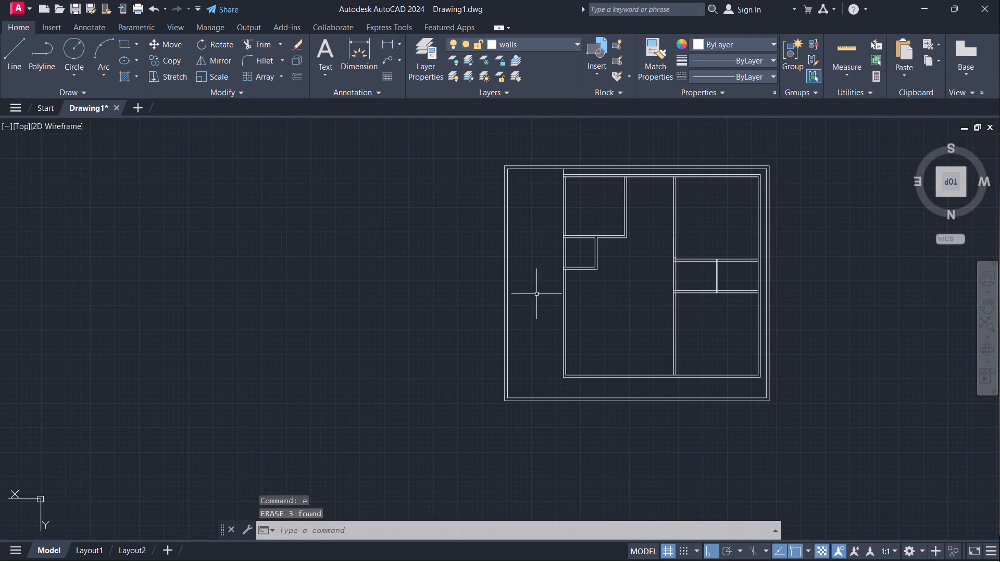
pyautogui.scroll(2, 557, 293)
pyautogui.moveTo(636, 293); pyautogui.dragTo(536, 316, button='middle')
pyautogui.scroll(-1, 561, 303)
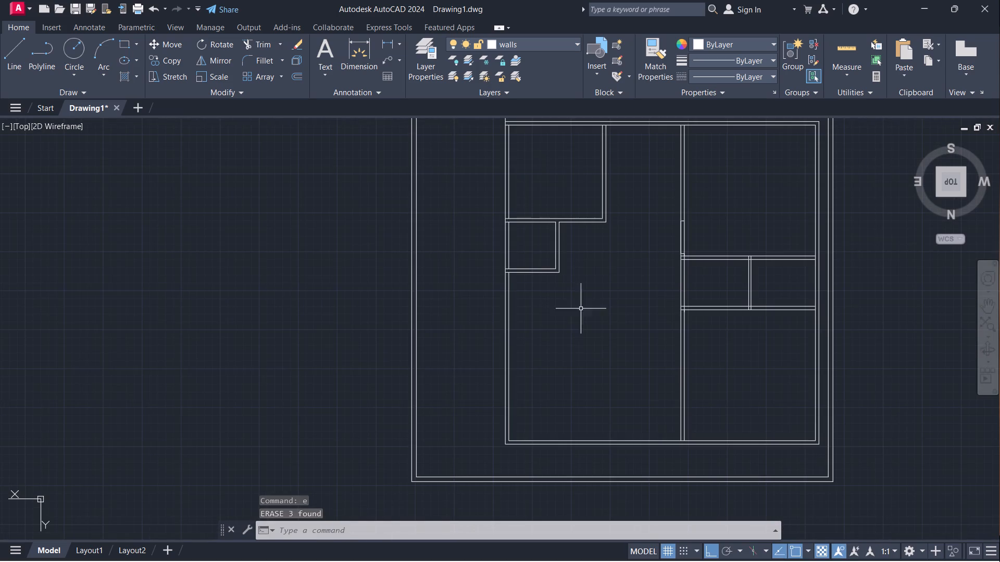
pyautogui.scroll(-1, 597, 323)
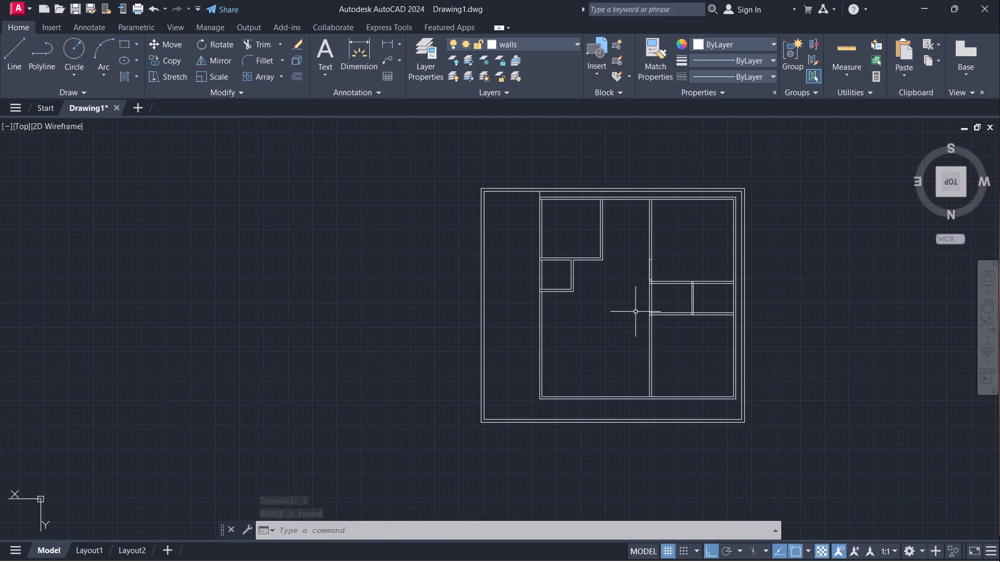
pyautogui.scroll(4, 649, 406)
pyautogui.scroll(-1, 509, 357)
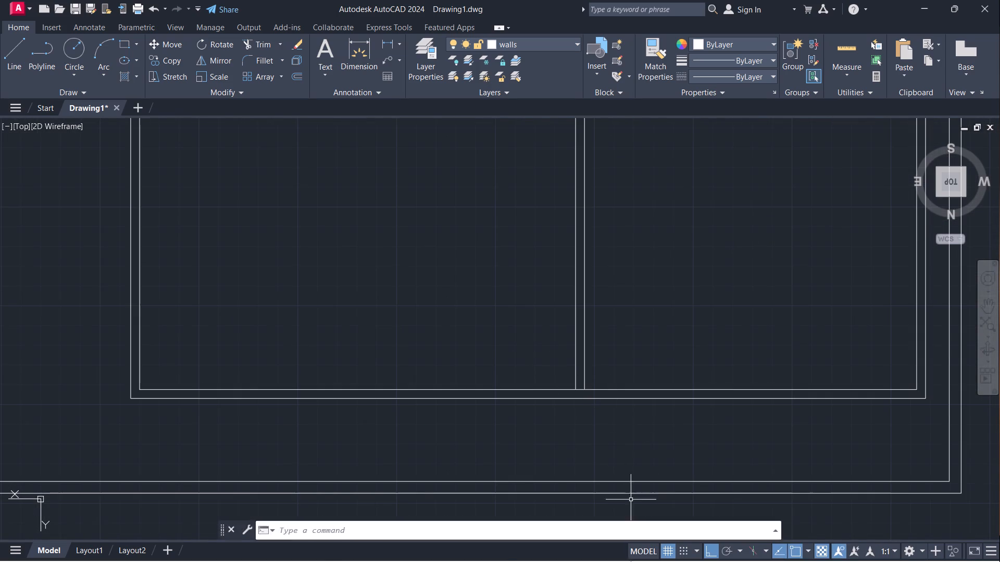
pyautogui.press('l')
pyautogui.press('Return')
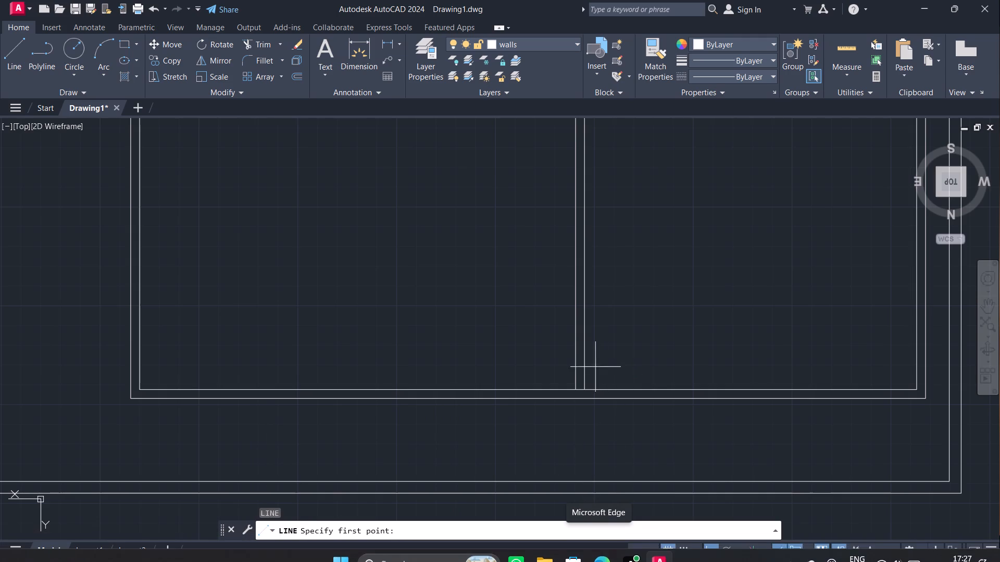
pyautogui.click(584, 390)
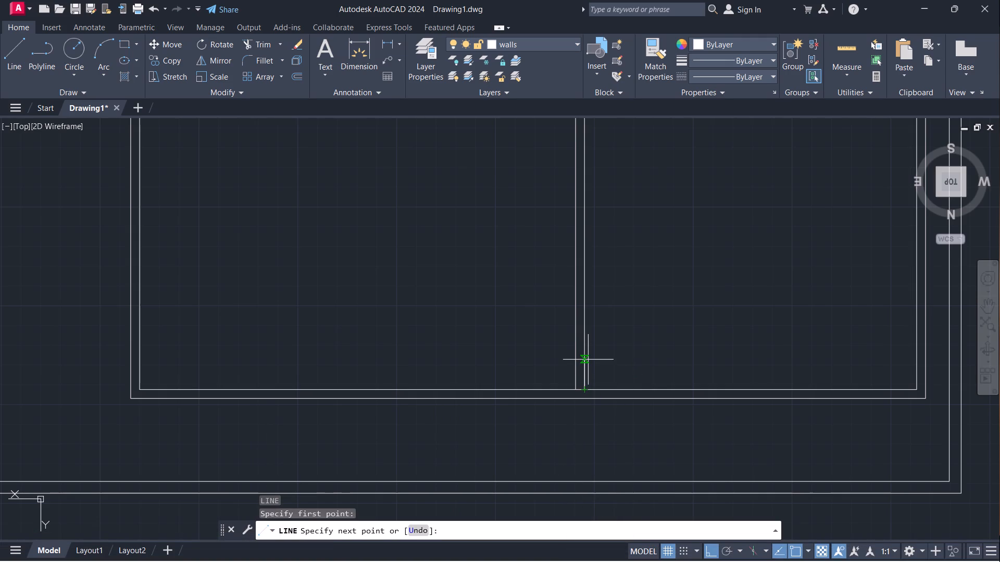
pyautogui.write("1'")
pyautogui.press('Return')
pyautogui.moveTo(576, 361); pyautogui.dragTo(576, 355)
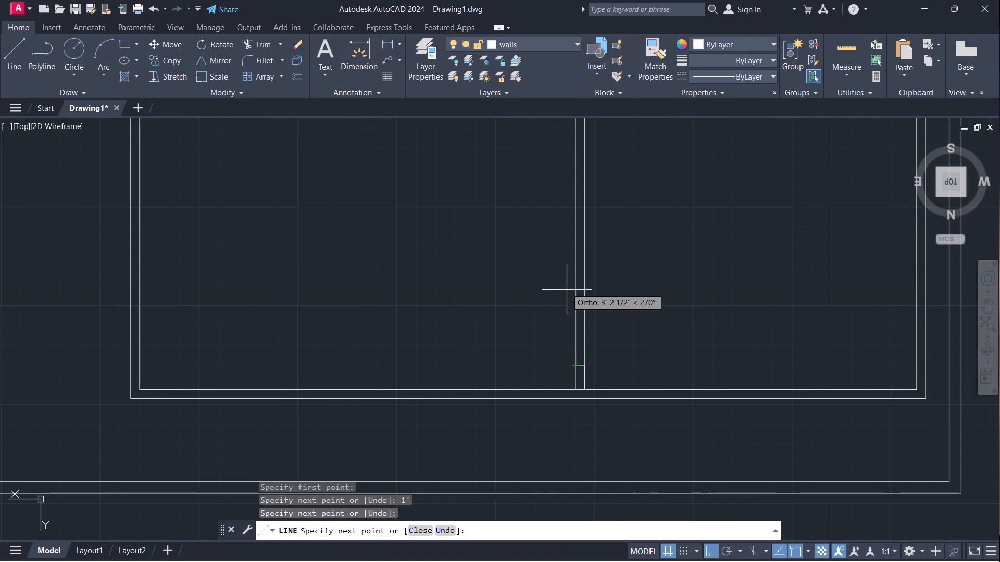
pyautogui.write('3\'6"')
pyautogui.press('Return')
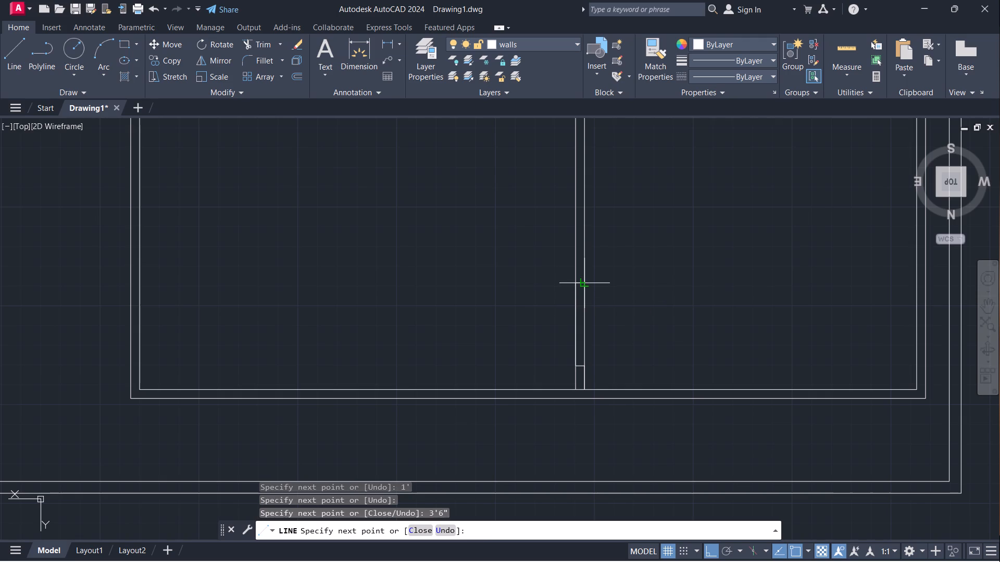
pyautogui.click(587, 282)
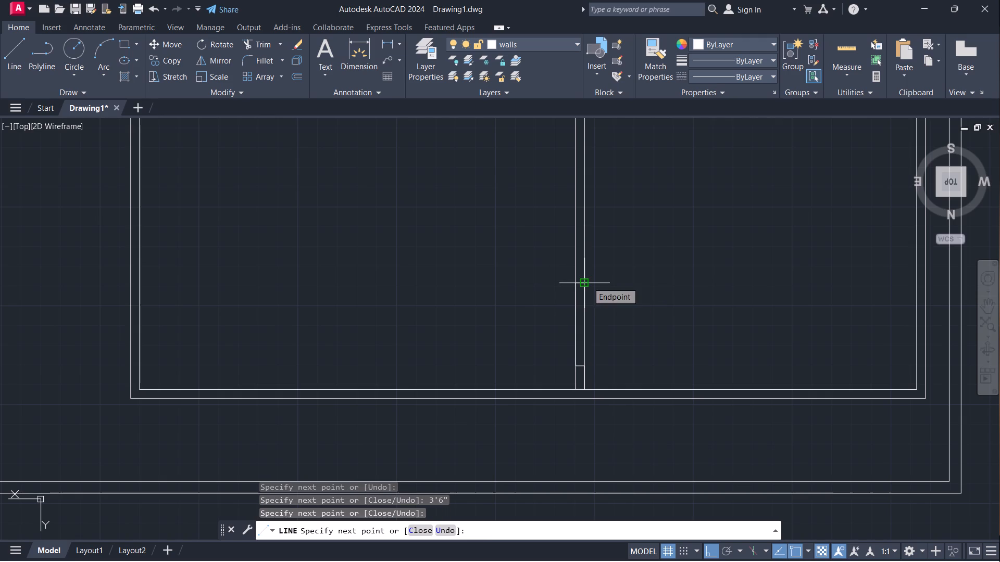
# Outline a 5' opening across the east wall, starting level with the north edge of the opening 1' south of the north inner wall.
pyautogui.press('Escape')
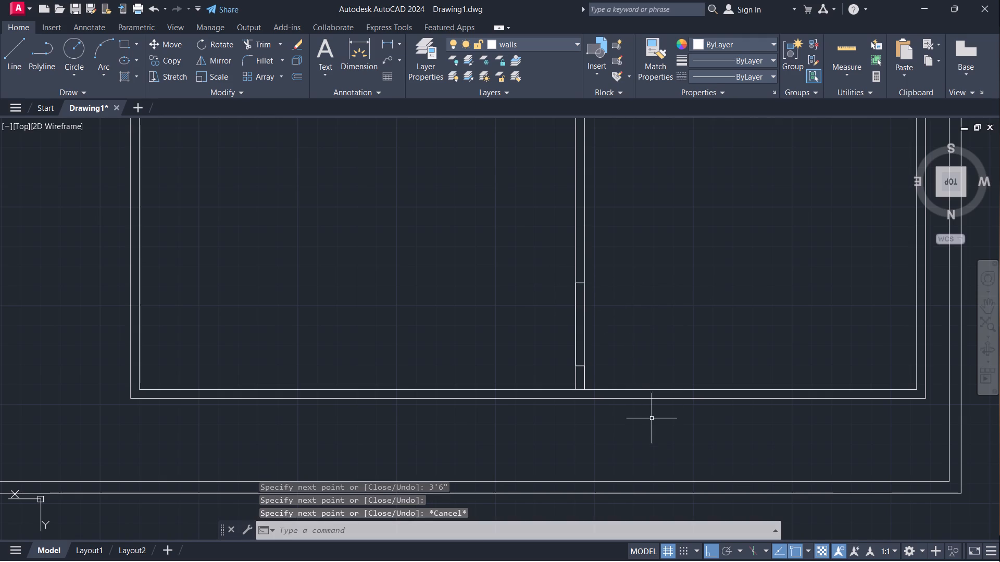
pyautogui.press('l')
pyautogui.press('Return')
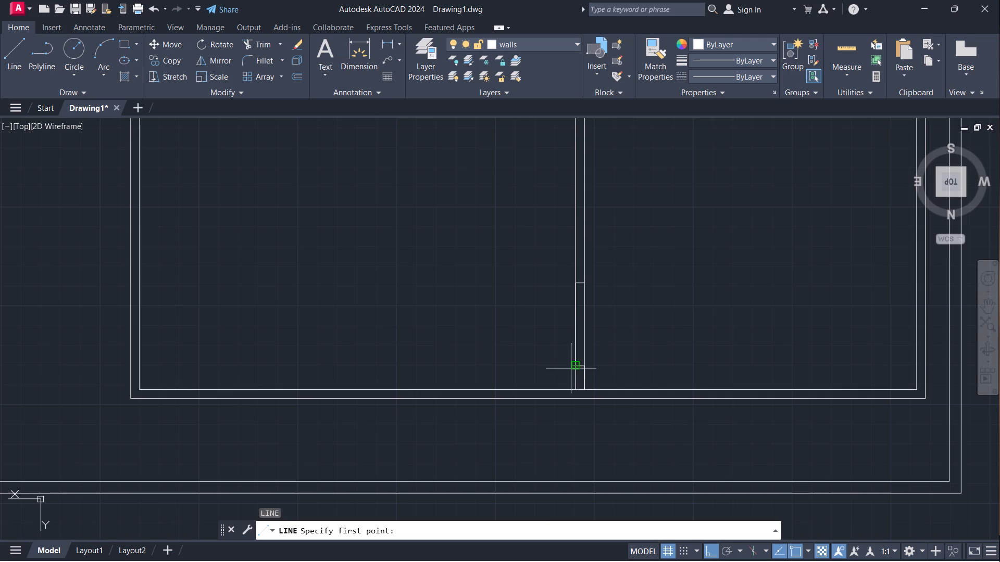
pyautogui.click(139, 368)
pyautogui.click(133, 367)
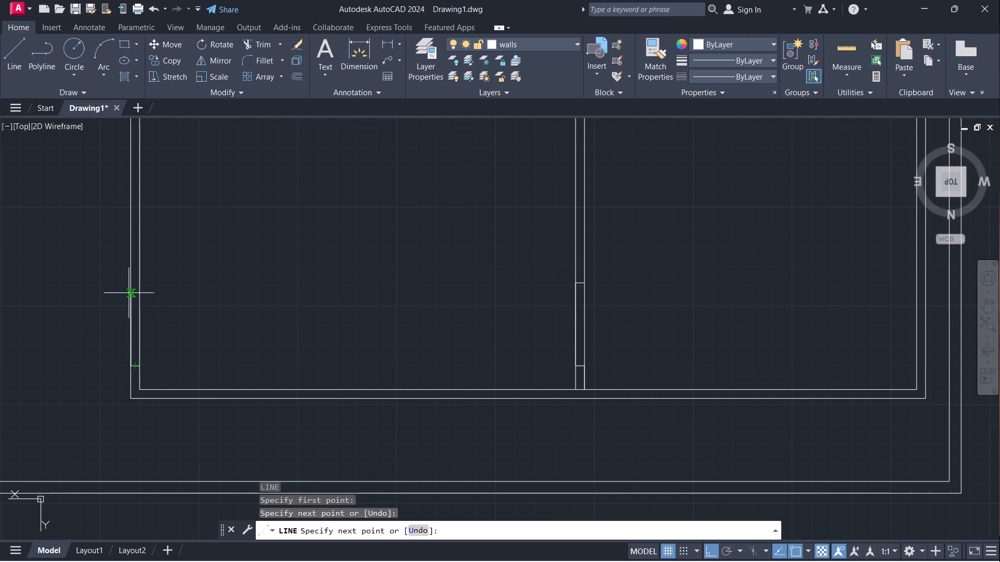
pyautogui.press('5')
pyautogui.press("'")
pyautogui.press('Return')
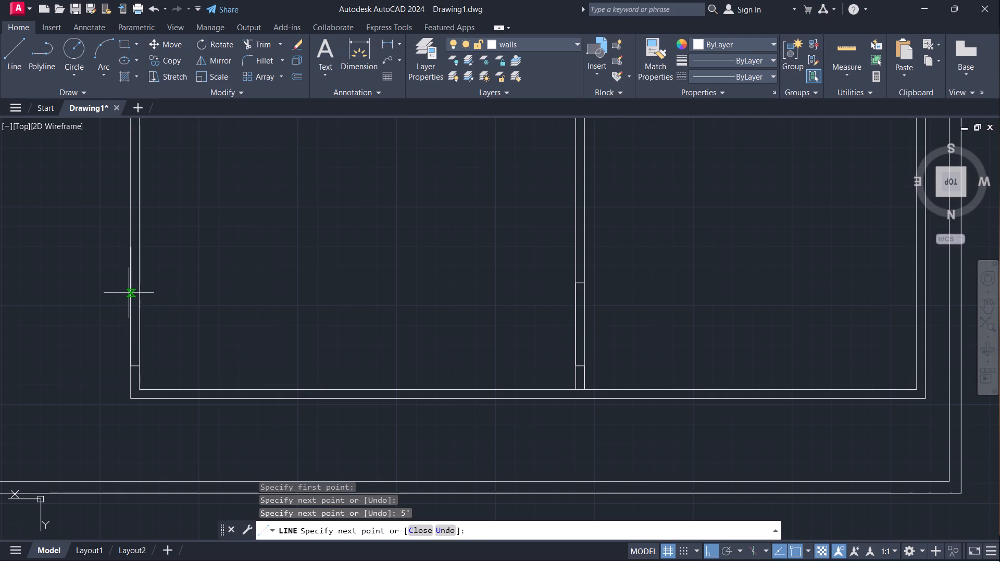
pyautogui.click(141, 248)
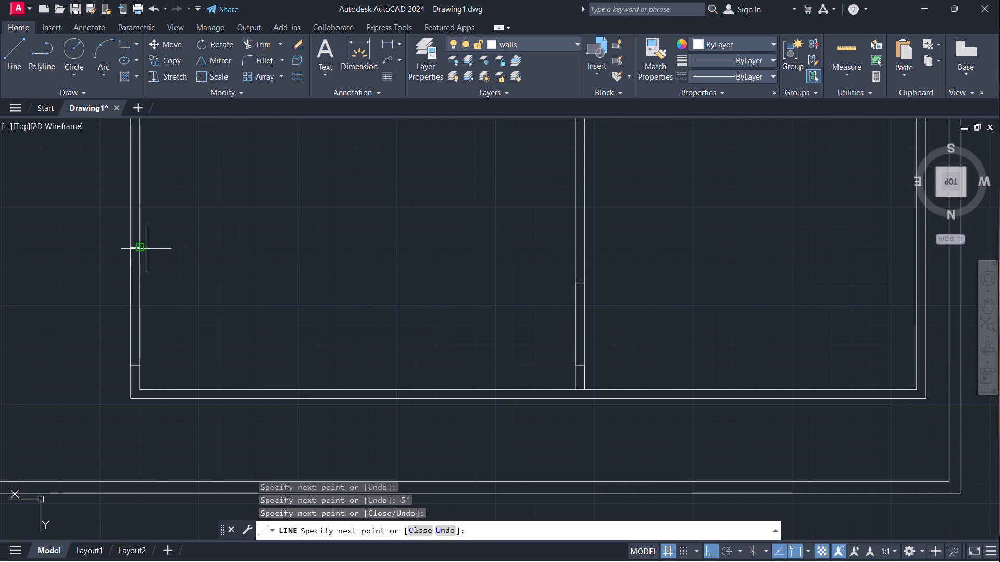
pyautogui.press('Escape')
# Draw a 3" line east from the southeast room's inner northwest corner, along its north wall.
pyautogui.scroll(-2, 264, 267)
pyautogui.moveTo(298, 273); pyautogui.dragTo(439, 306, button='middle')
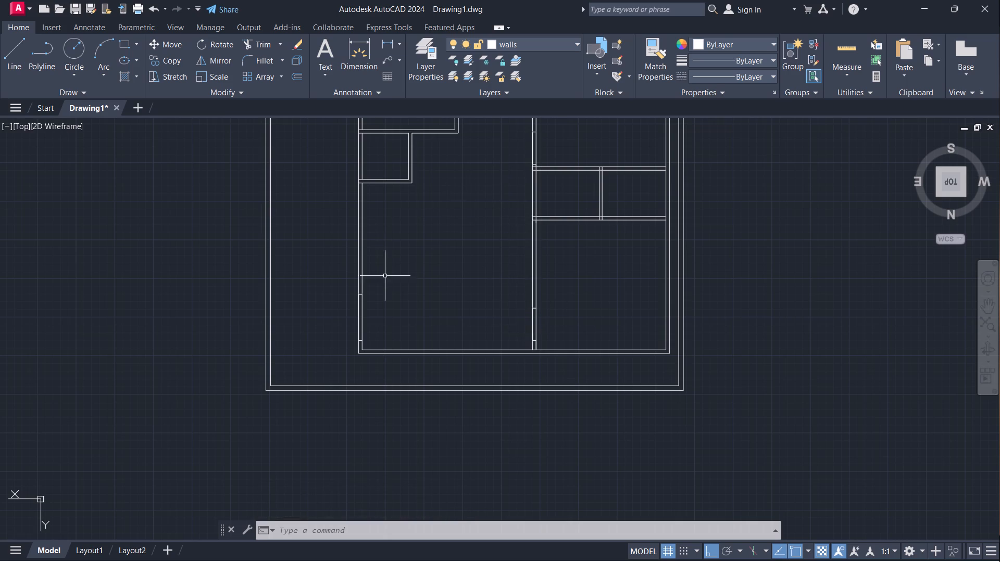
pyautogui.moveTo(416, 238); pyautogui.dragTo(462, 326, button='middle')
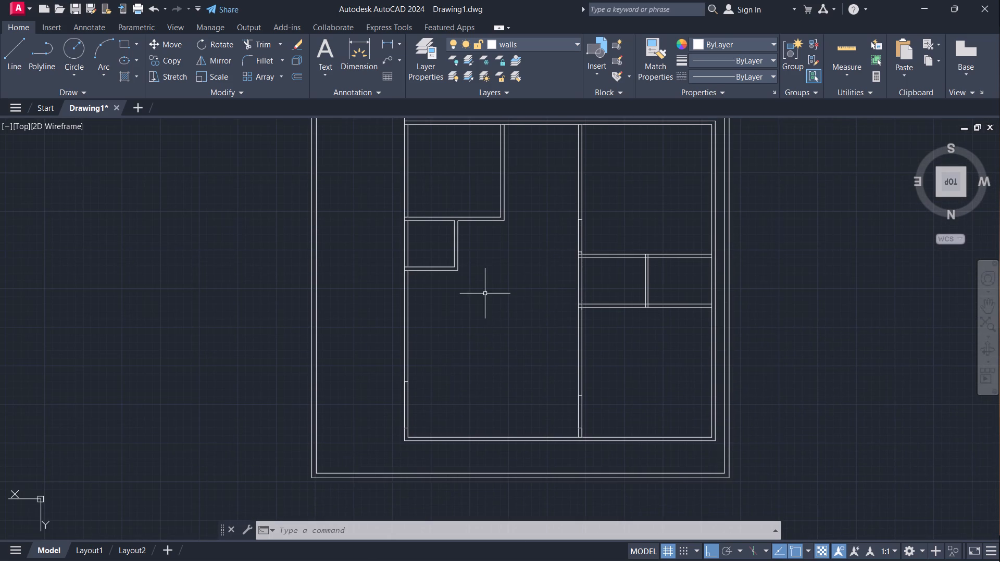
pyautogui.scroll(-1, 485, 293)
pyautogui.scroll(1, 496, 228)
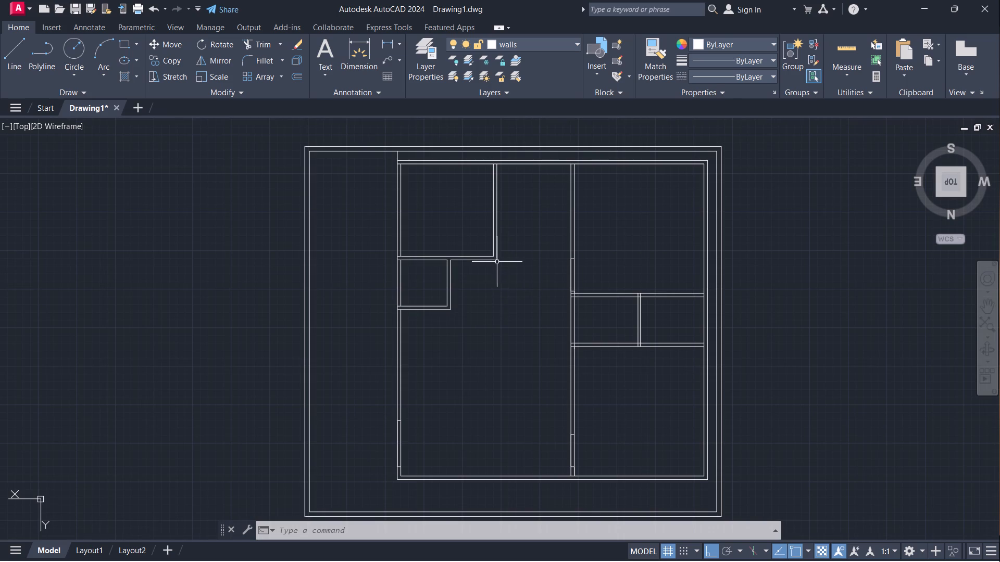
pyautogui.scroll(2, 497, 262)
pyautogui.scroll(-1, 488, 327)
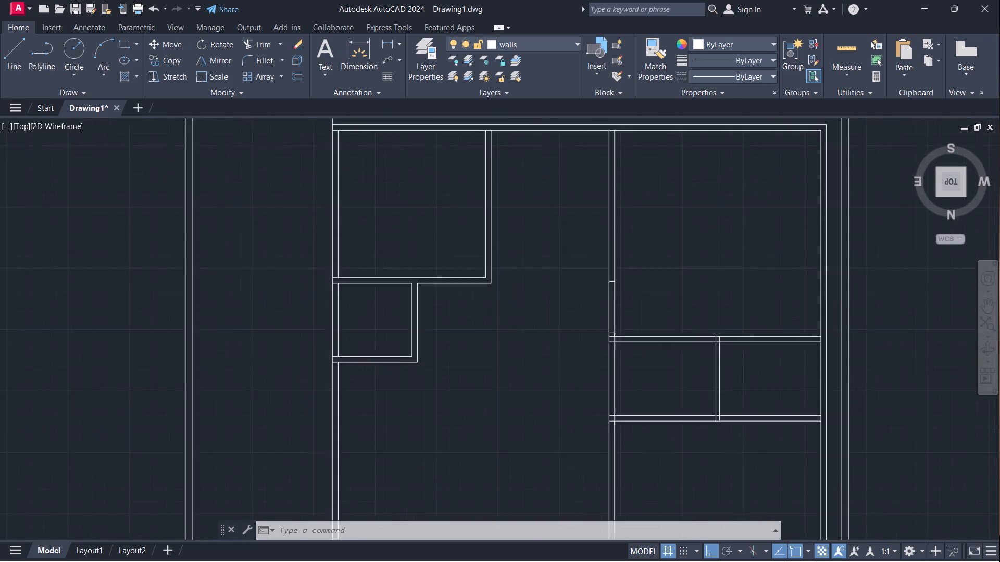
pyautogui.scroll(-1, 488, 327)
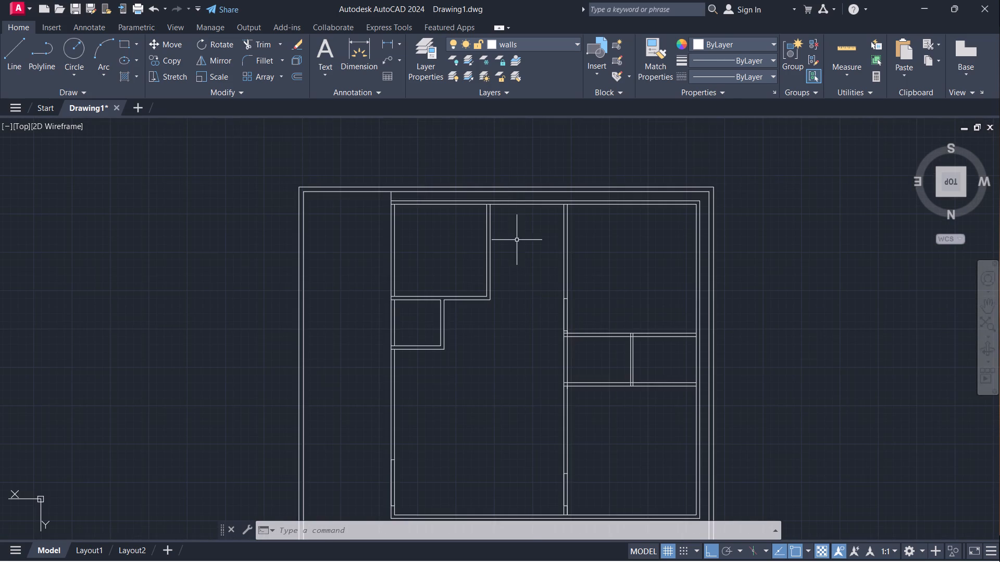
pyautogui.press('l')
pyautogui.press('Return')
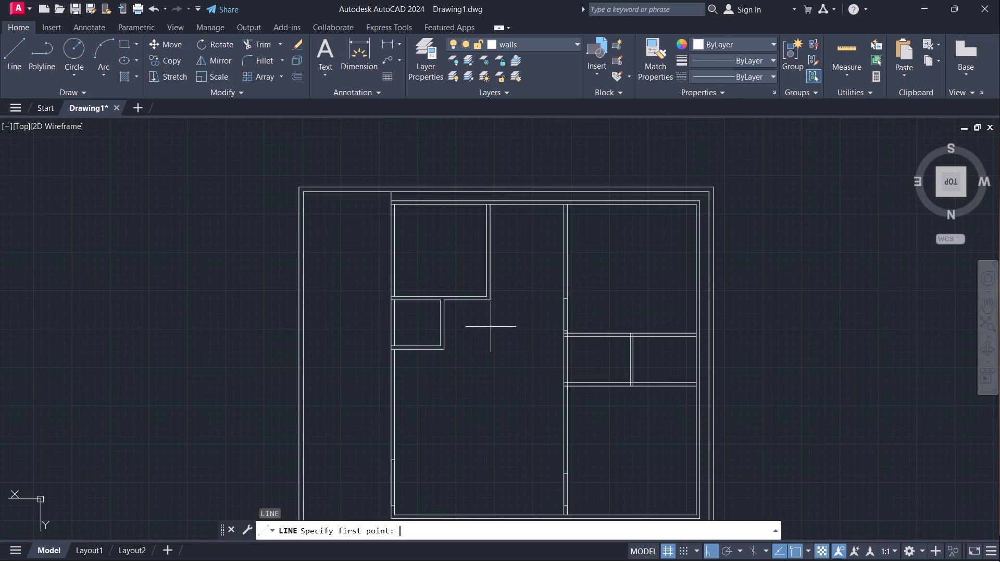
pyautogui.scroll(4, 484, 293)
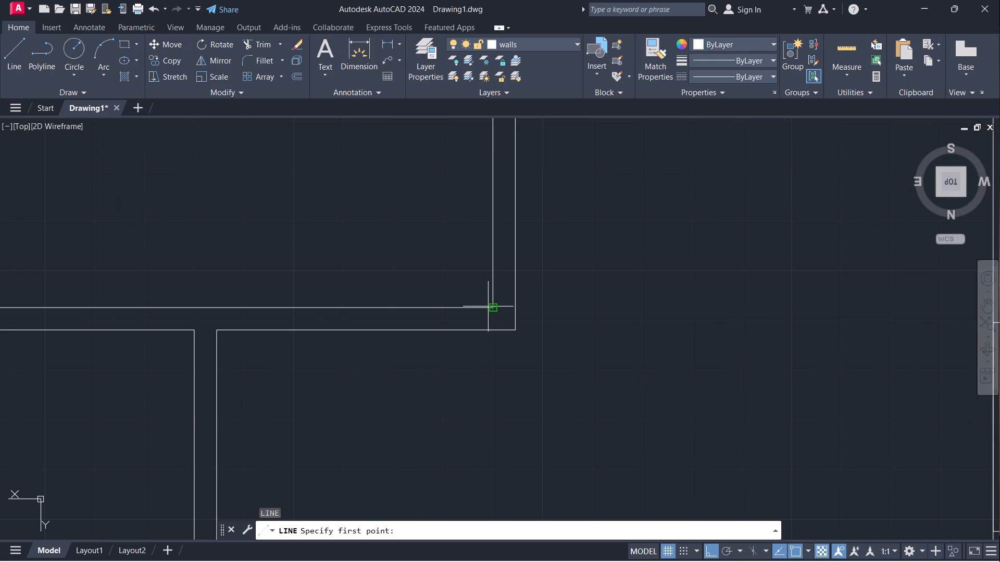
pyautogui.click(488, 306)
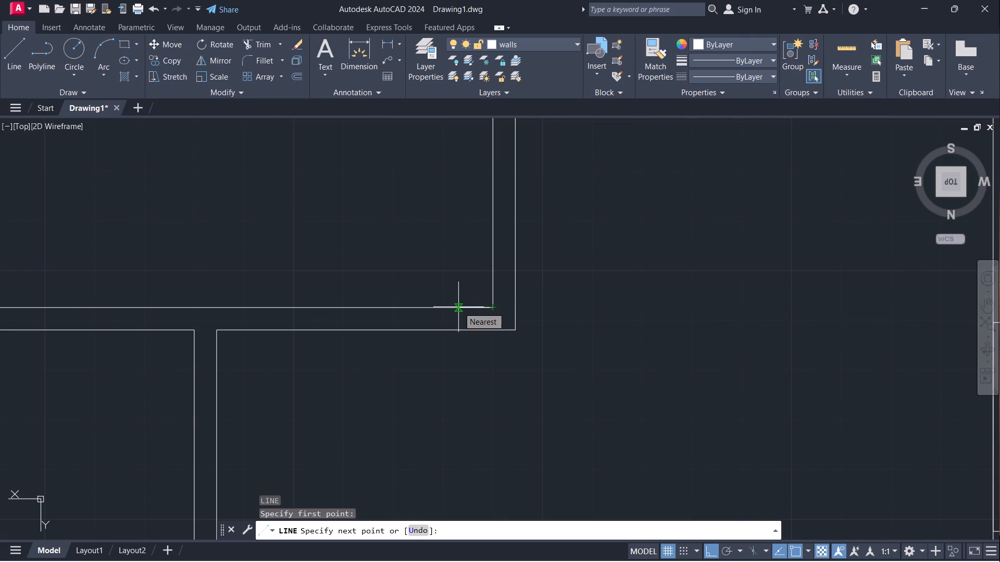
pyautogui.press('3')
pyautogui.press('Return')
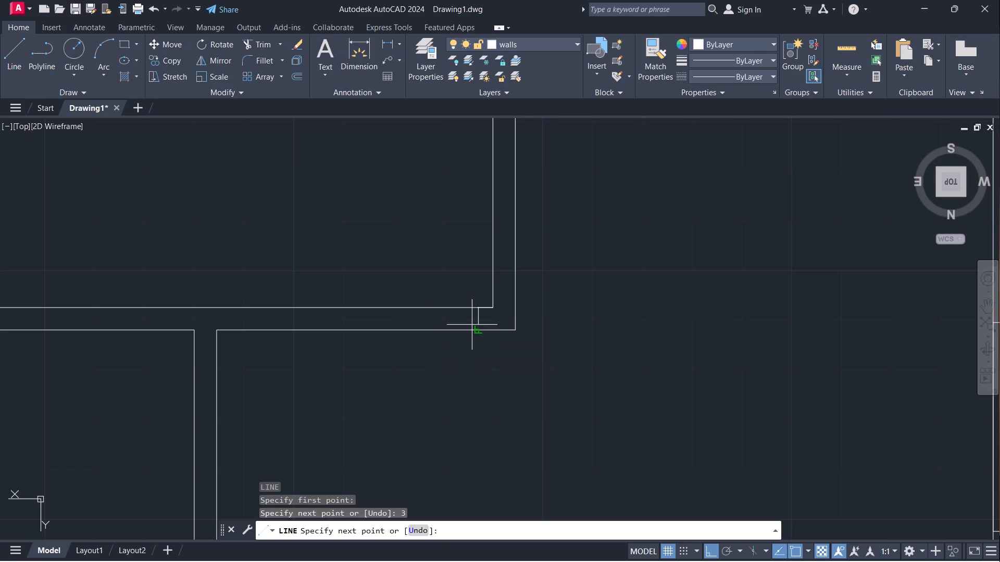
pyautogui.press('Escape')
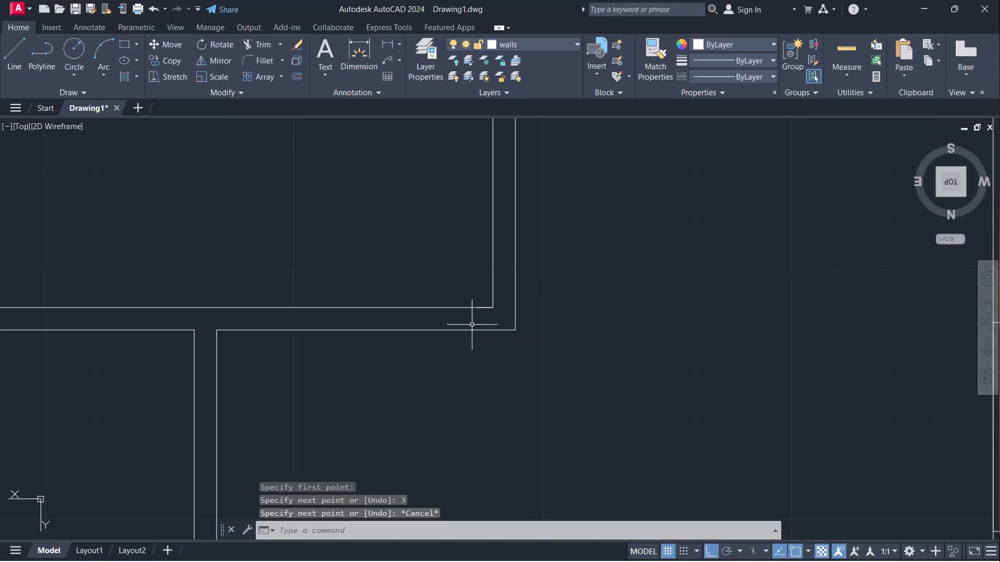
# Outline a 4' opening across the southeast room's north wall, starting 3" east of the room's inner northwest corner.
pyautogui.scroll(-3, 682, 288)
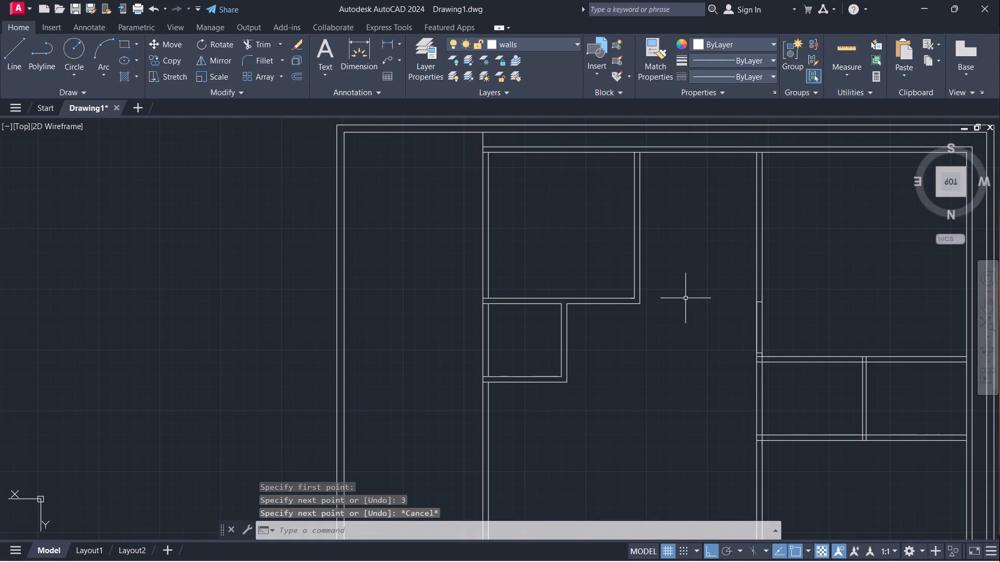
pyautogui.moveTo(651, 372); pyautogui.dragTo(583, 376, button='middle')
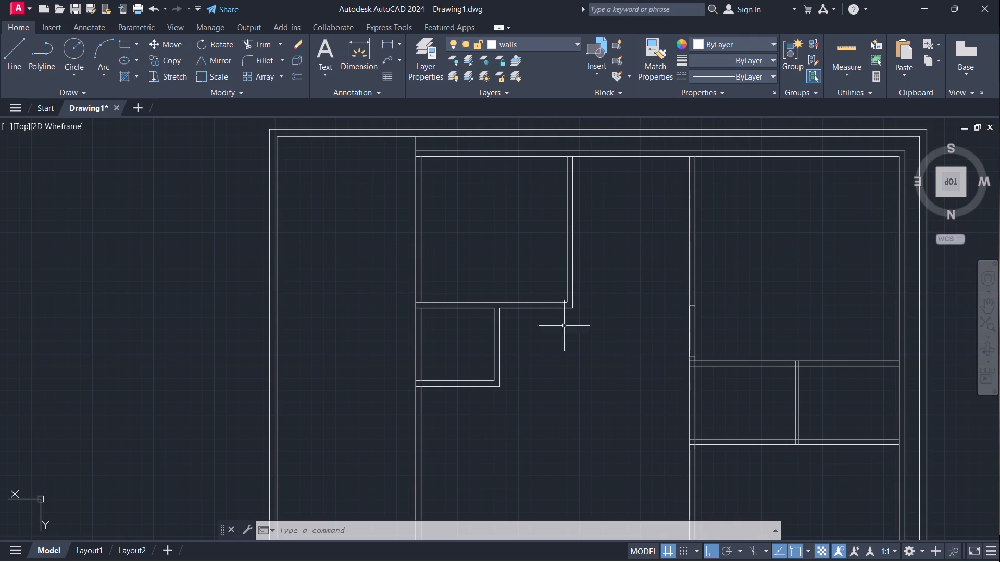
pyautogui.scroll(1, 568, 327)
pyautogui.press(';')
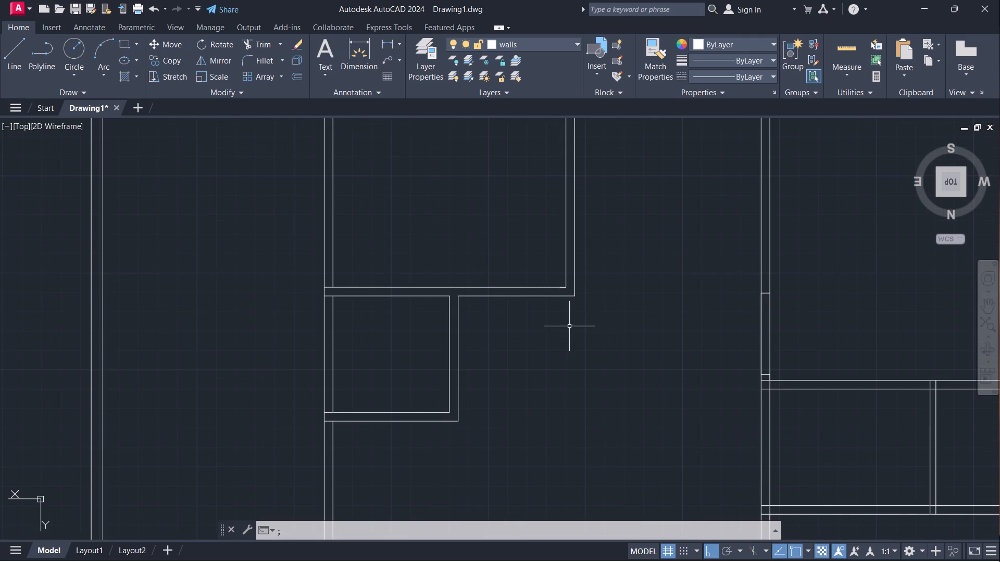
pyautogui.press('BackSpace')
pyautogui.press('l')
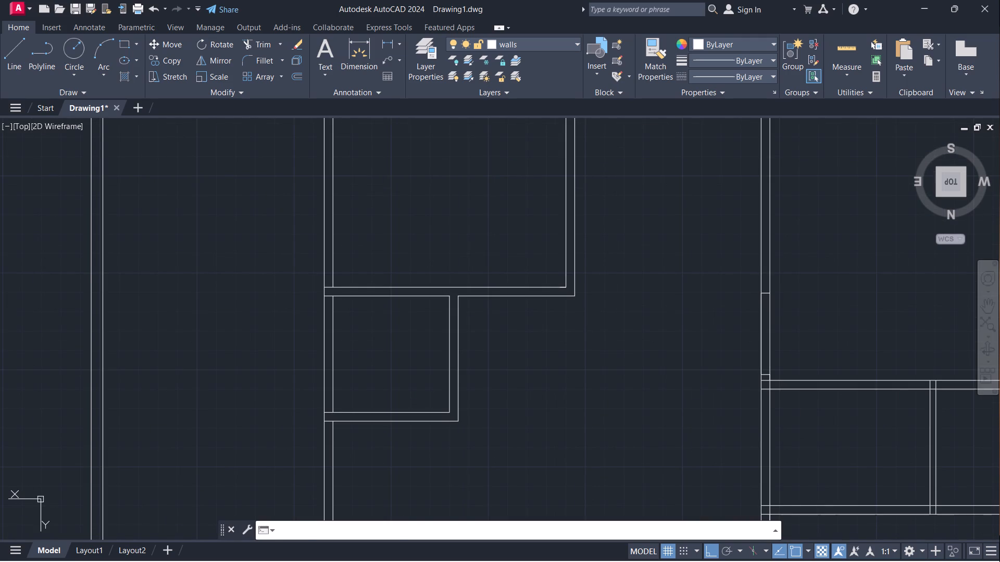
pyautogui.press('Return')
pyautogui.click(566, 290)
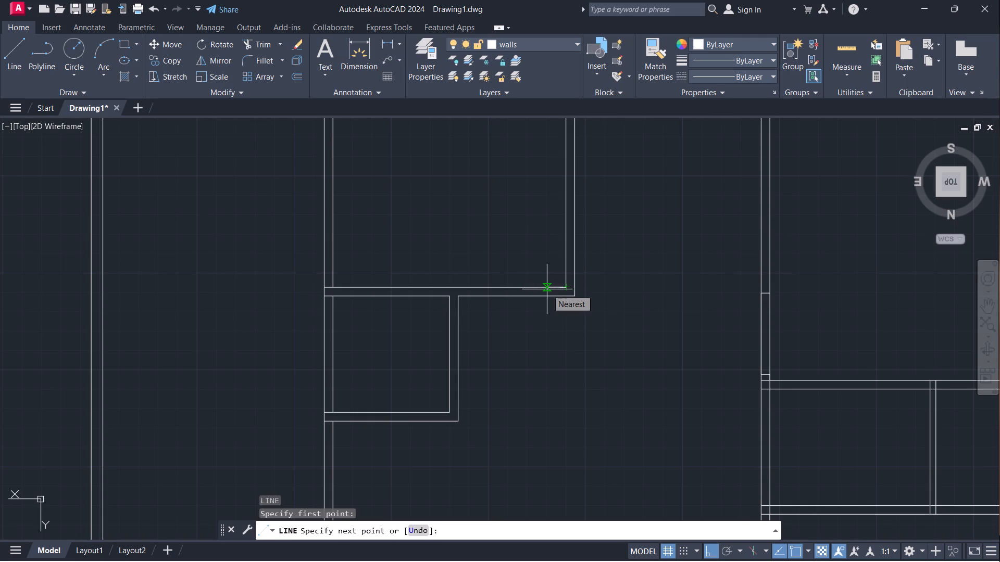
pyautogui.press('3')
pyautogui.press('Return')
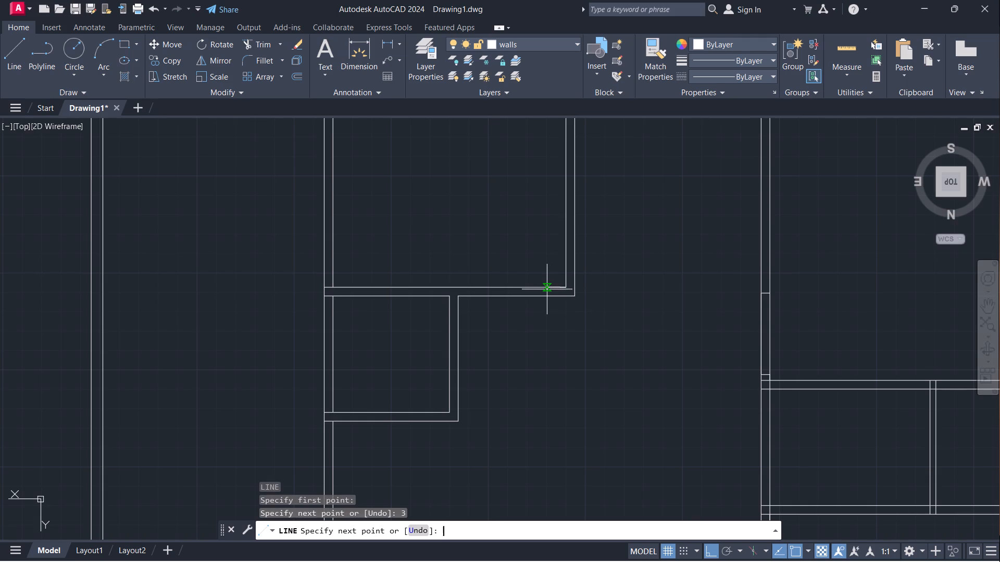
pyautogui.click(564, 299)
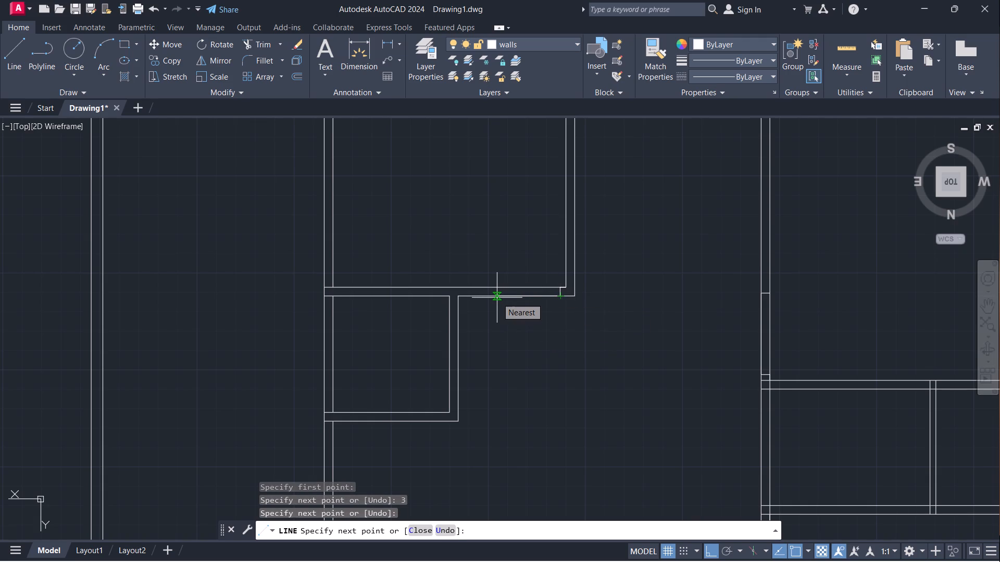
pyautogui.press('4')
pyautogui.press("'")
pyautogui.press('Return')
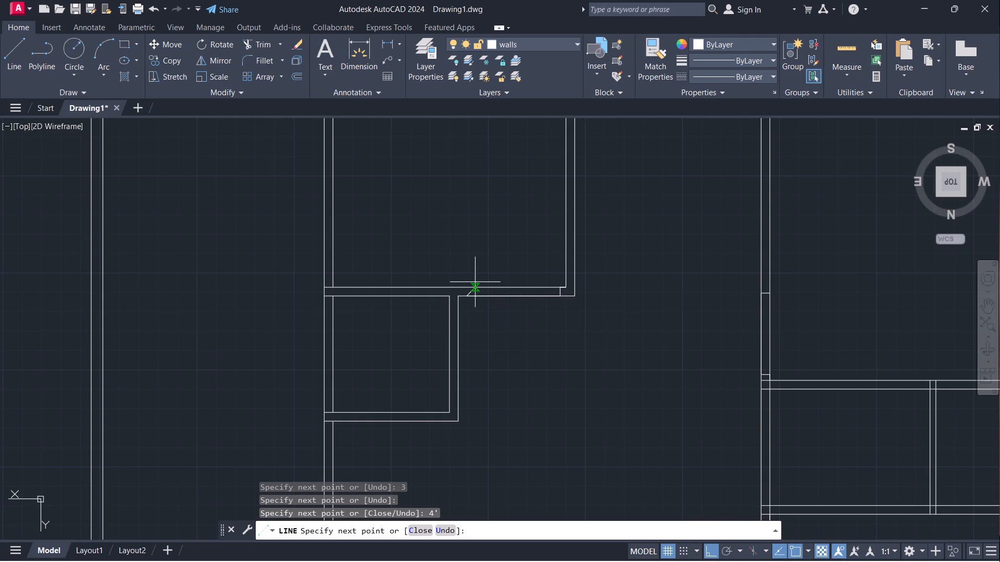
pyautogui.click(467, 287)
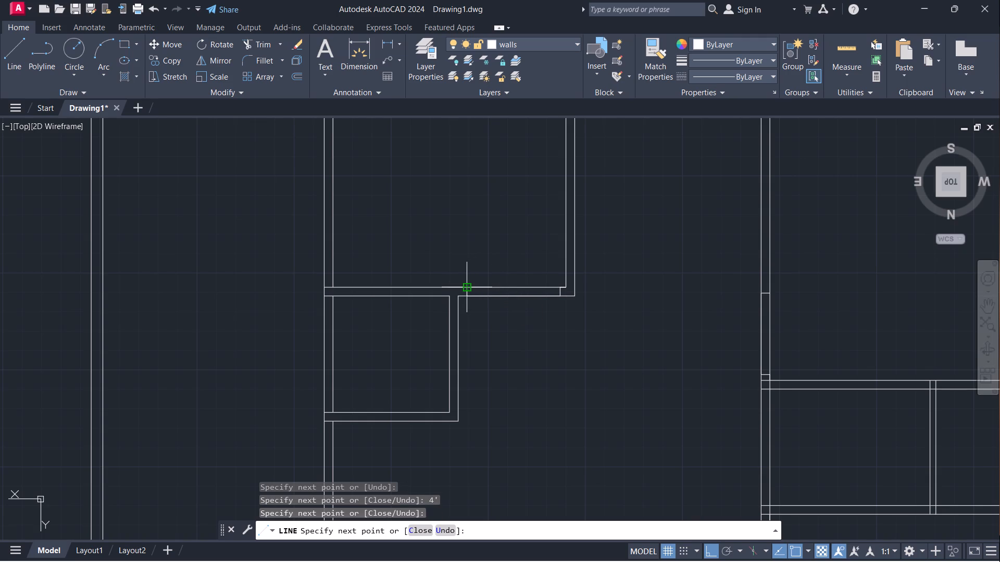
pyautogui.press('Escape')
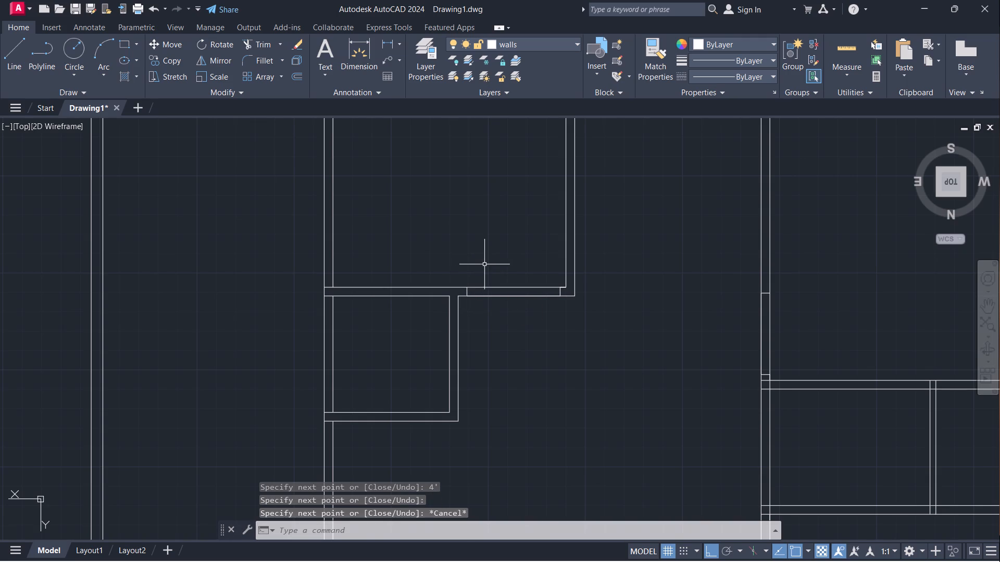
# Outline a 4' opening across the south inner wall, starting 3" west of the southeast room's west wall.
pyautogui.scroll(-1, 490, 261)
pyautogui.scroll(-2, 581, 234)
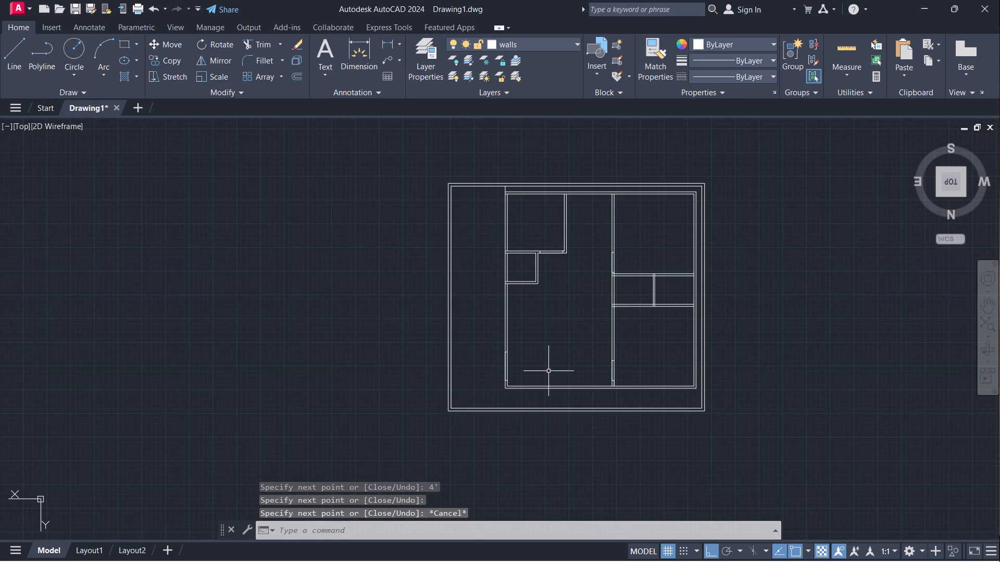
pyautogui.scroll(2, 589, 393)
pyautogui.scroll(-2, 583, 344)
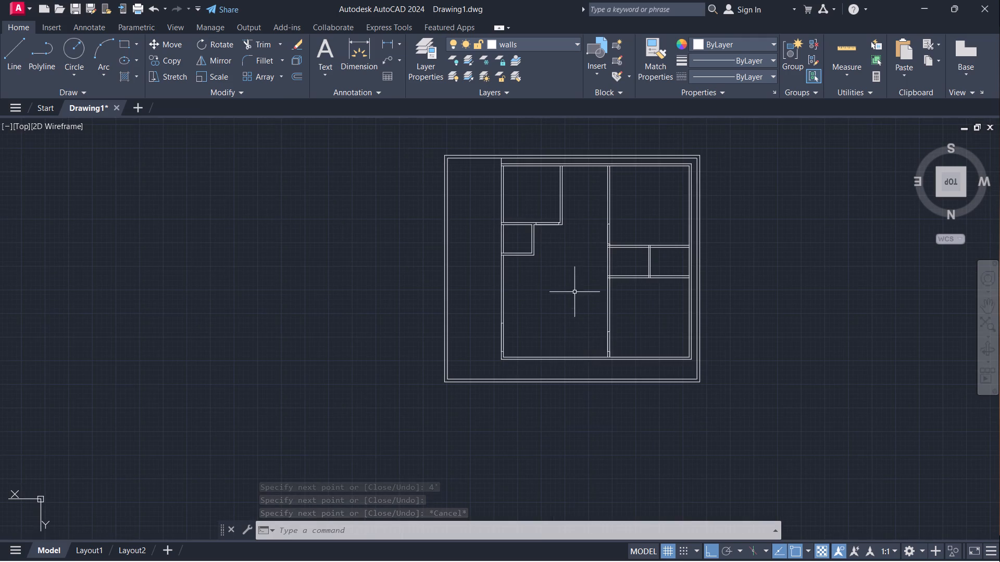
pyautogui.moveTo(579, 270); pyautogui.dragTo(553, 329, button='middle')
pyautogui.scroll(1, 546, 224)
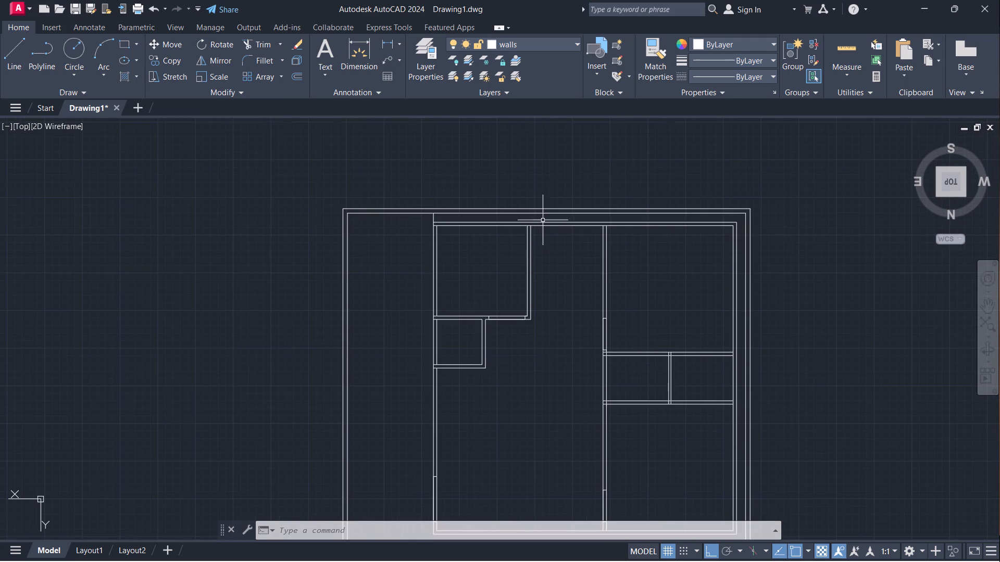
pyautogui.press('l')
pyautogui.press('Return')
pyautogui.scroll(4, 524, 231)
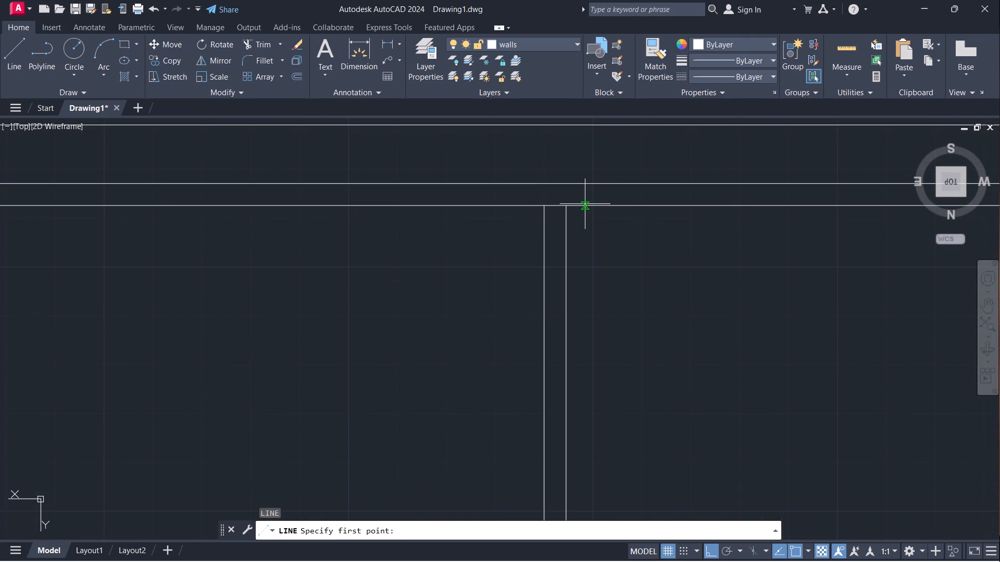
pyautogui.click(567, 206)
pyautogui.press('3')
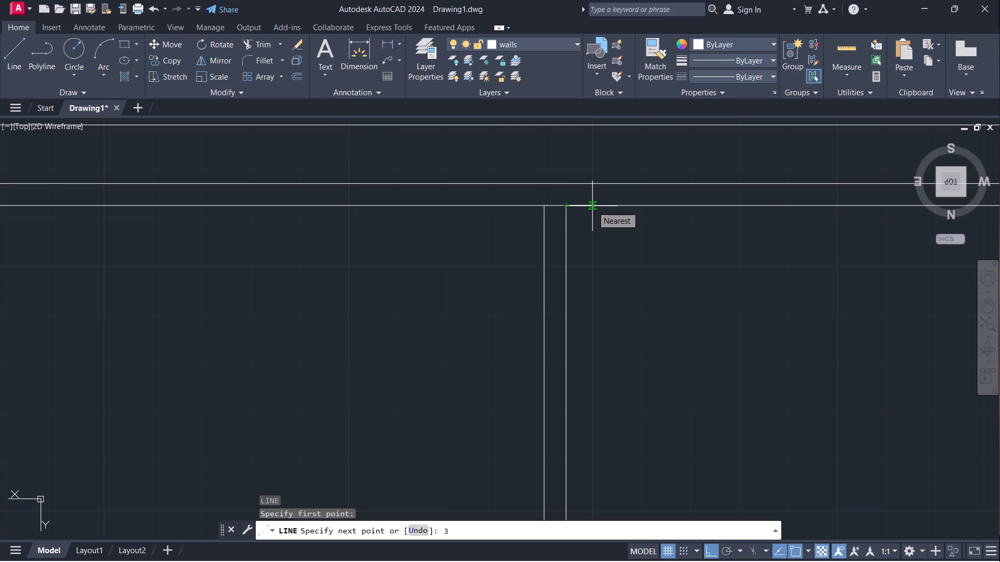
pyautogui.press('Return')
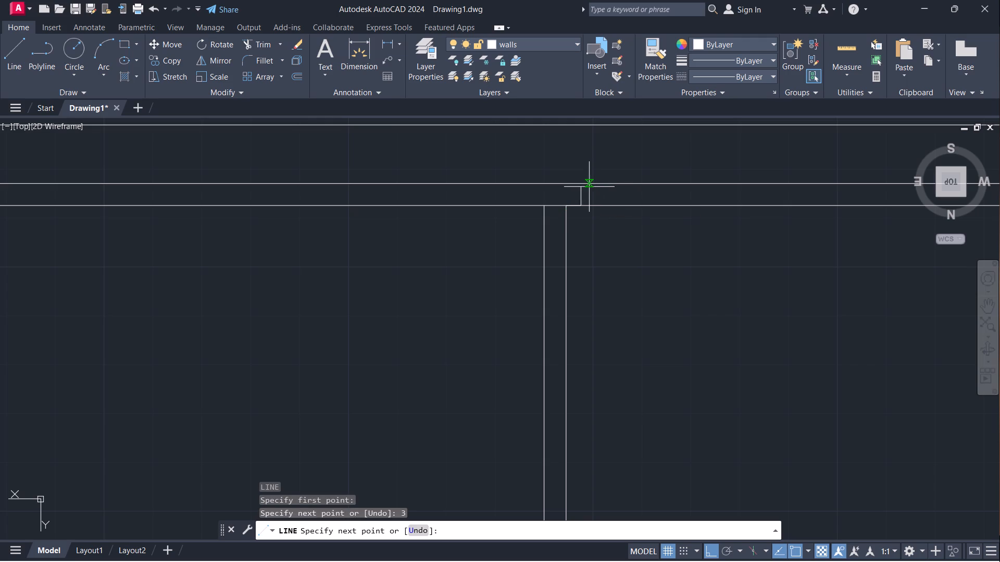
pyautogui.click(579, 186)
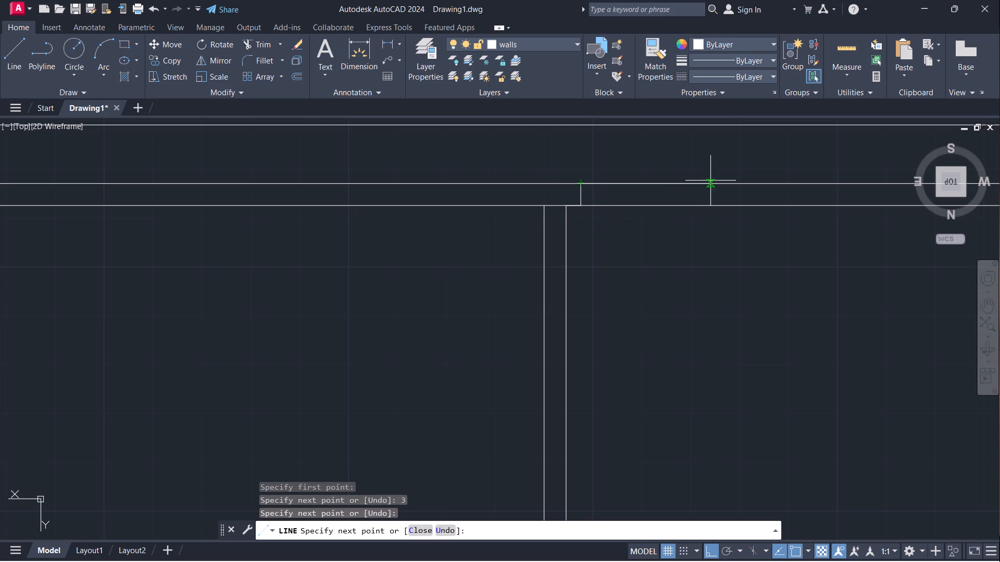
pyautogui.press('4')
pyautogui.press("'")
pyautogui.press('Return')
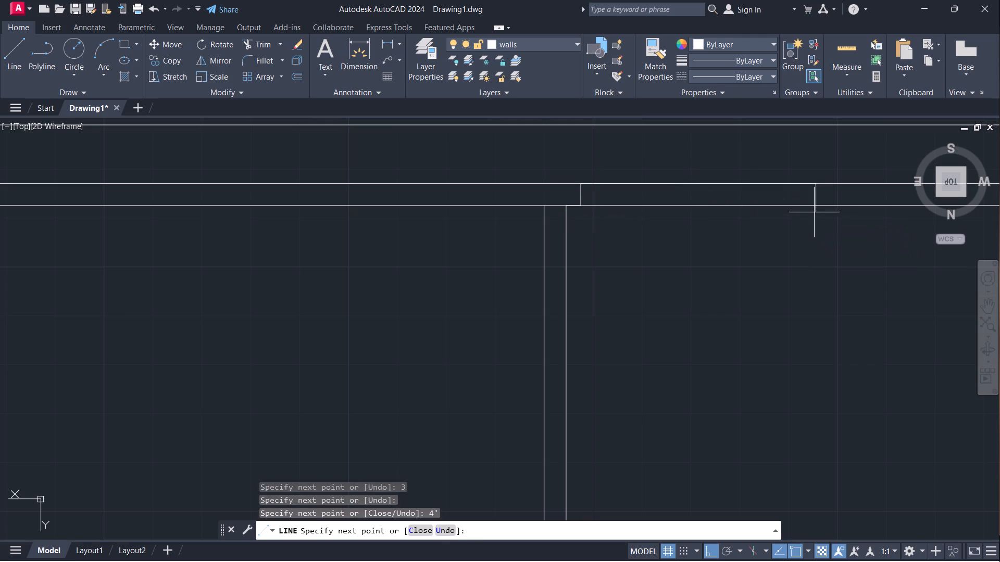
pyautogui.click(814, 209)
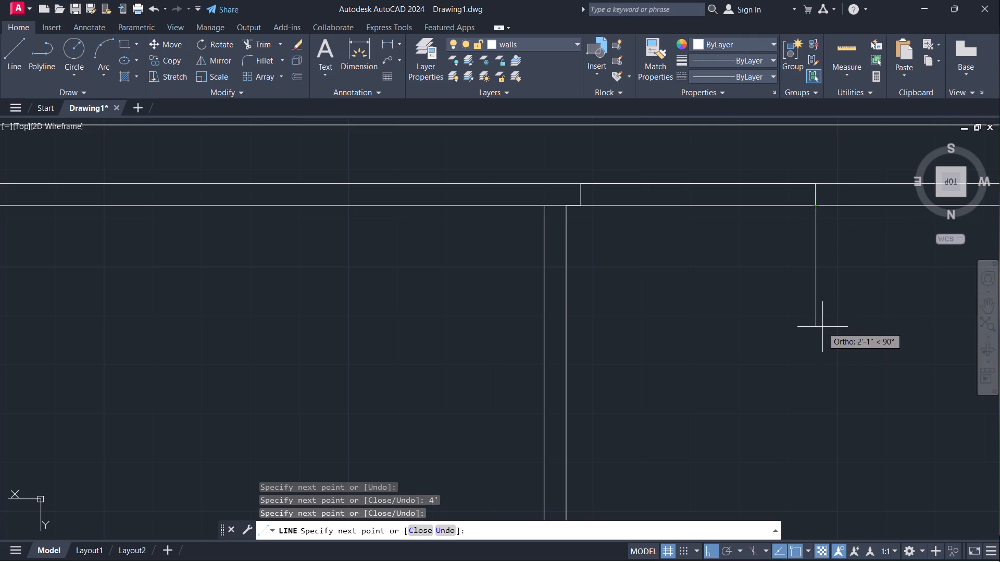
pyautogui.press('Escape')
# Draw a line across the north inner wall, aligned with the west end of the south inner wall's 4' opening.
pyautogui.press('l')
pyautogui.press('Return')
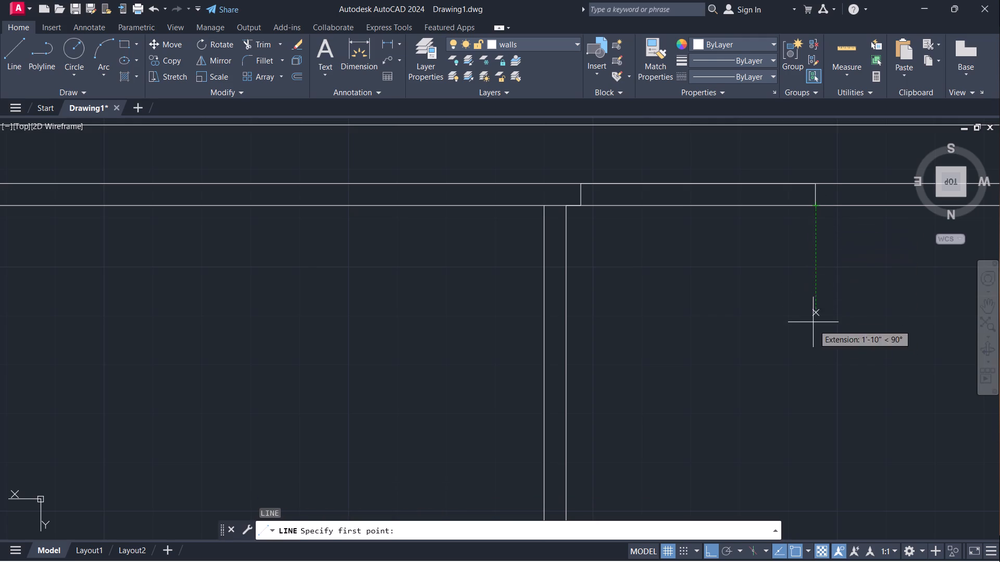
pyautogui.scroll(-5, 814, 325)
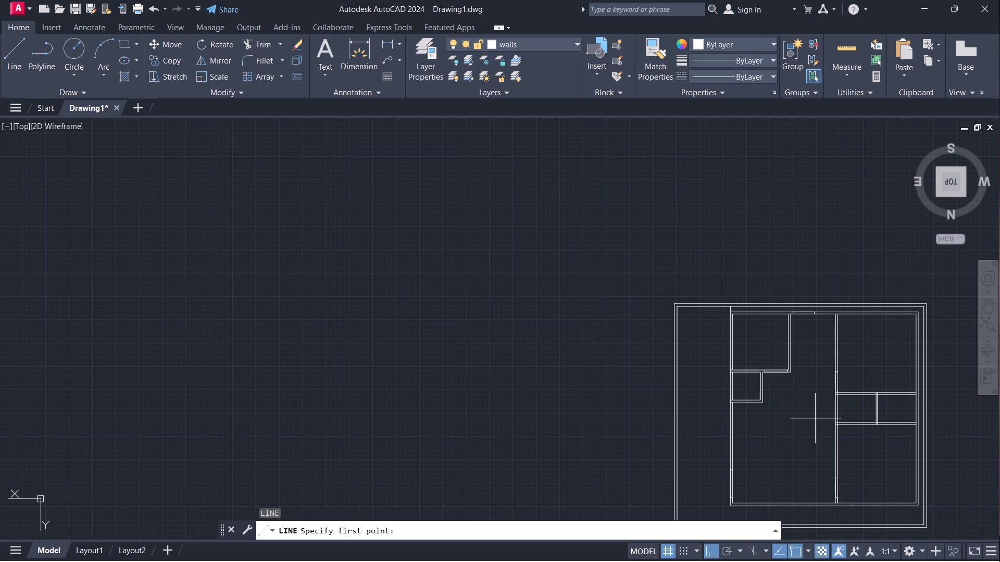
pyautogui.moveTo(815, 418); pyautogui.dragTo(599, 344, button='middle')
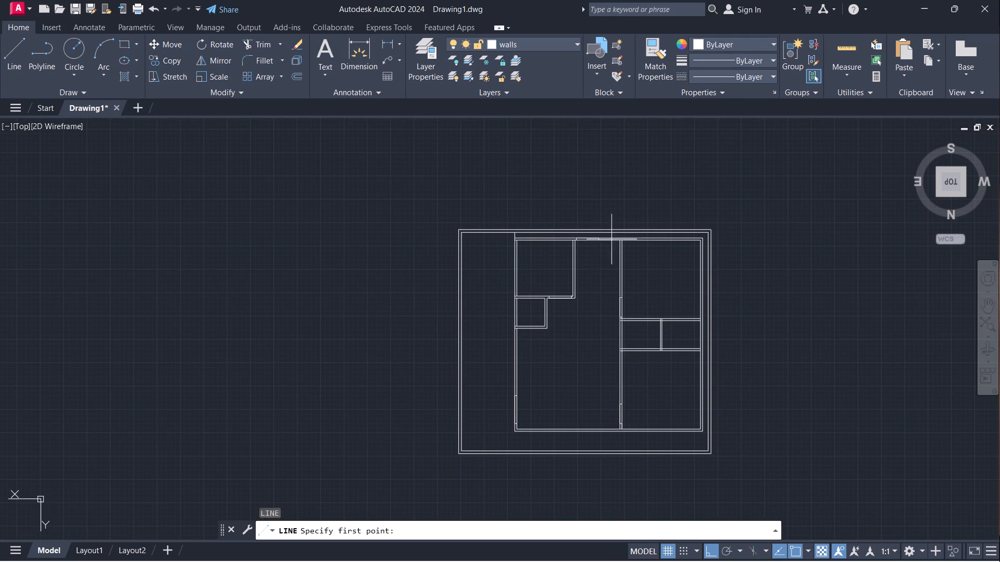
pyautogui.scroll(4, 611, 237)
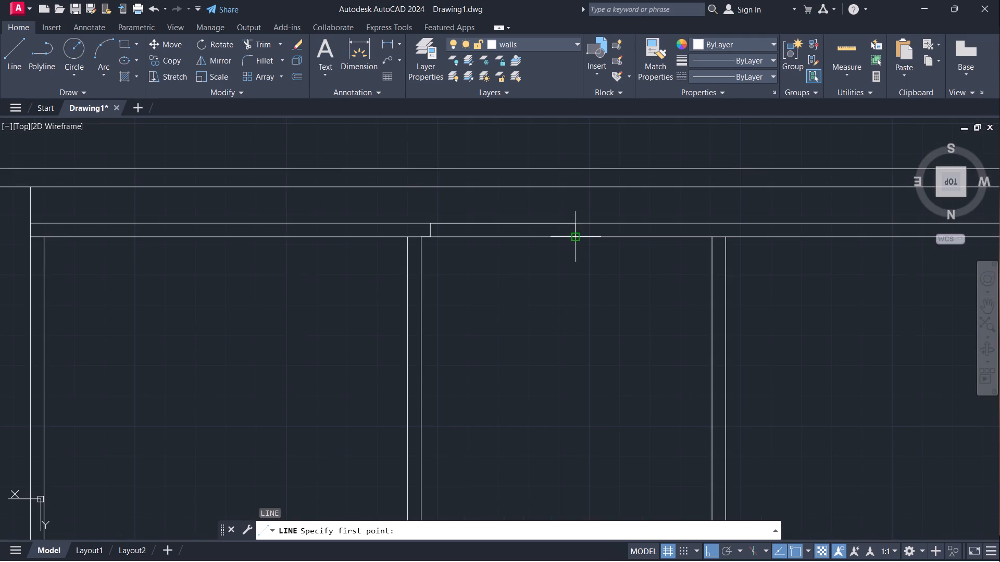
pyautogui.scroll(-1, 585, 287)
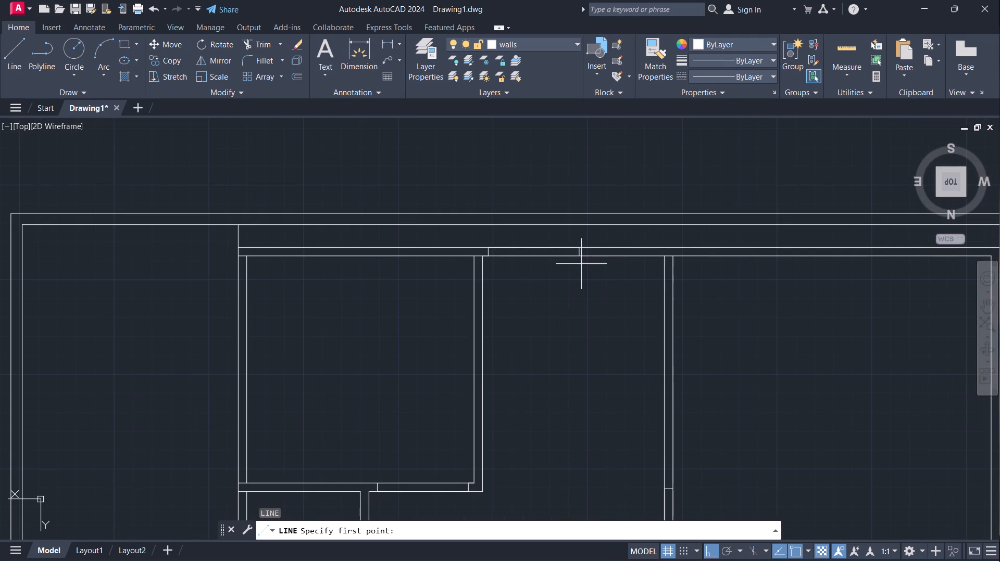
pyautogui.scroll(-2, 576, 288)
pyautogui.moveTo(577, 294); pyautogui.dragTo(580, 244, button='middle')
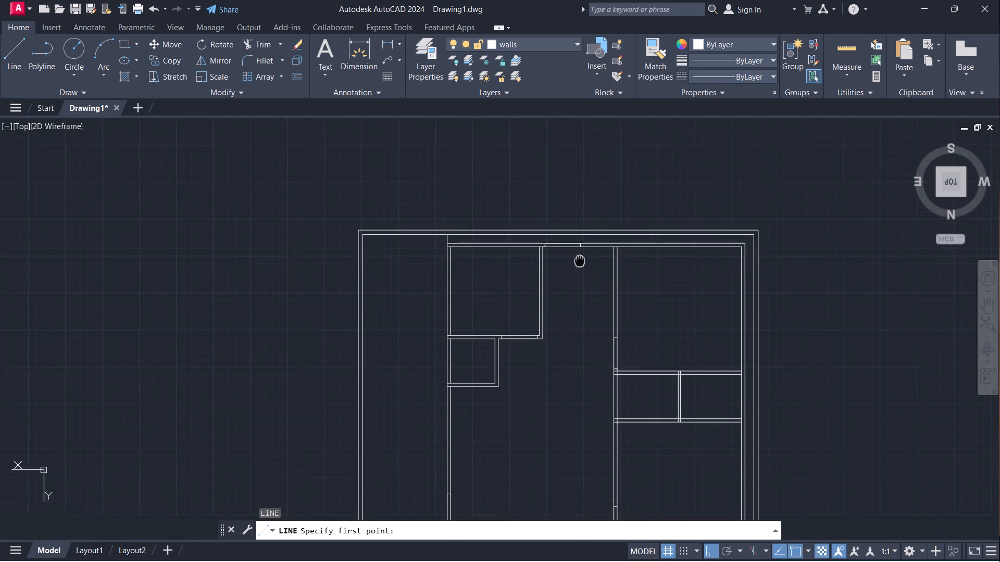
pyautogui.moveTo(580, 244); pyautogui.dragTo(571, 205, button='middle')
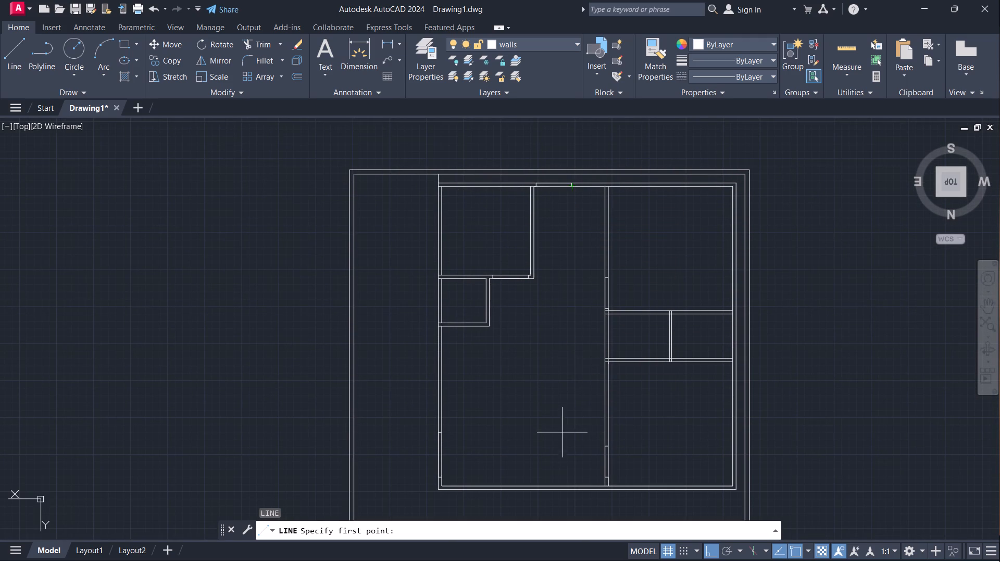
pyautogui.click(571, 486)
pyautogui.scroll(5, 571, 492)
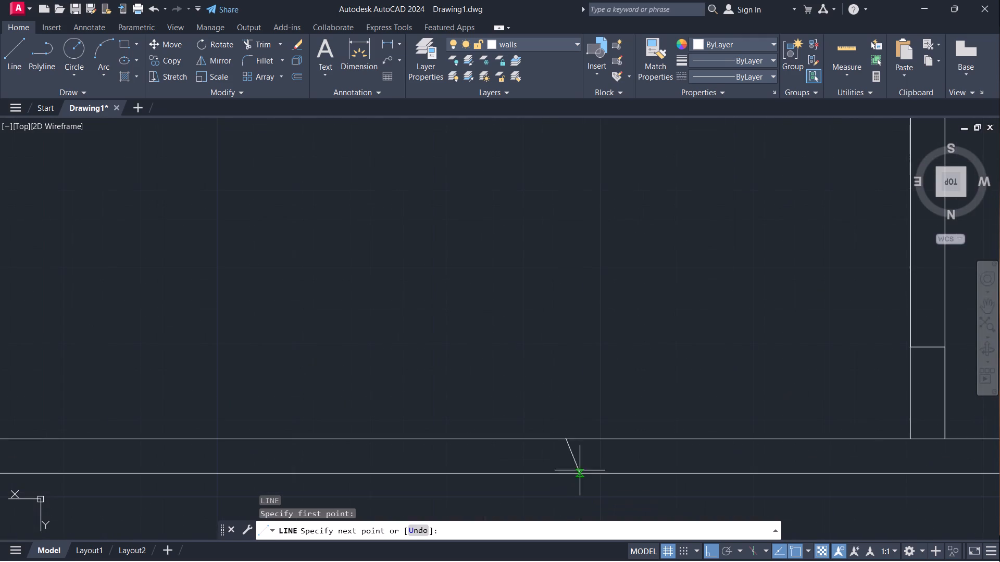
pyautogui.click(570, 472)
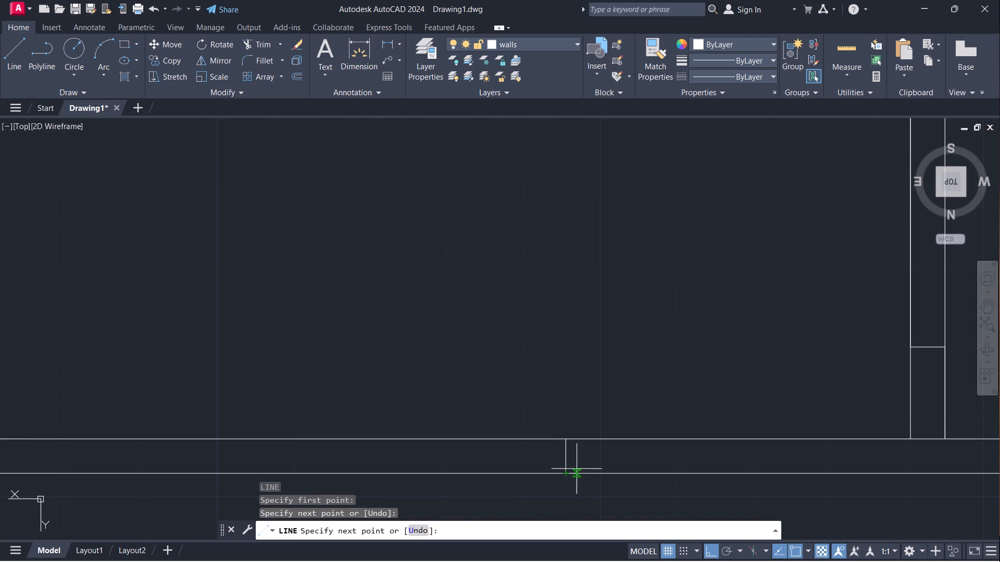
pyautogui.press('Escape')
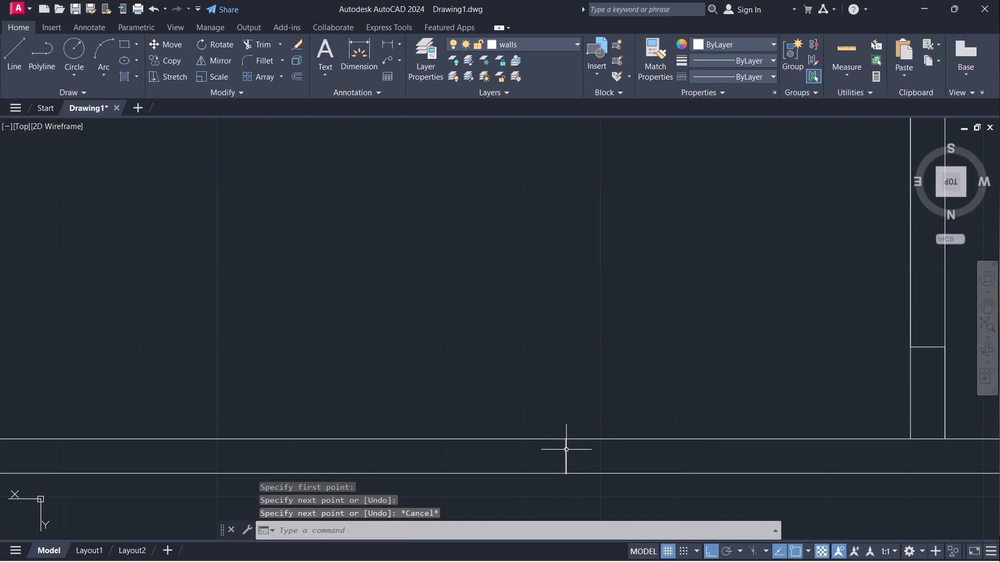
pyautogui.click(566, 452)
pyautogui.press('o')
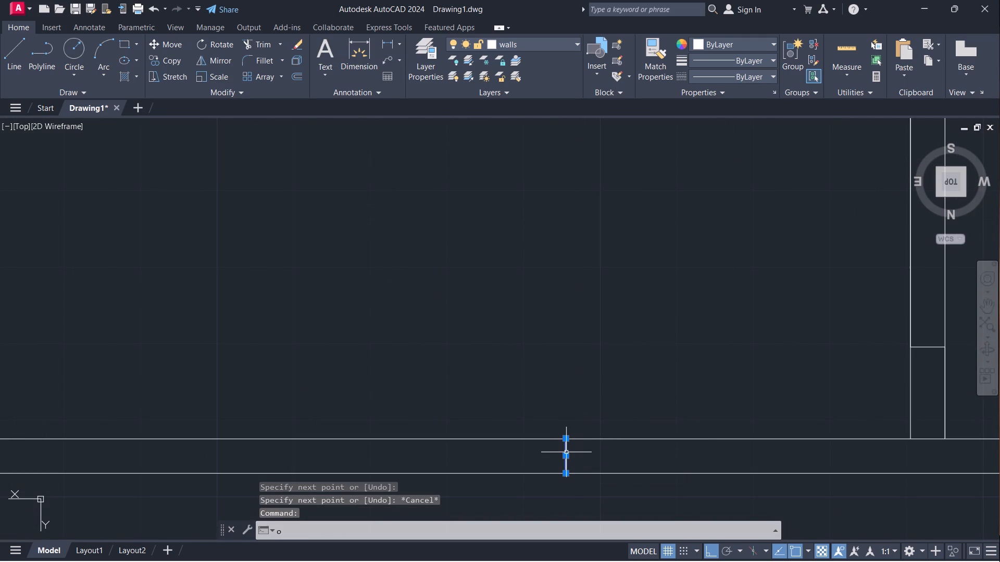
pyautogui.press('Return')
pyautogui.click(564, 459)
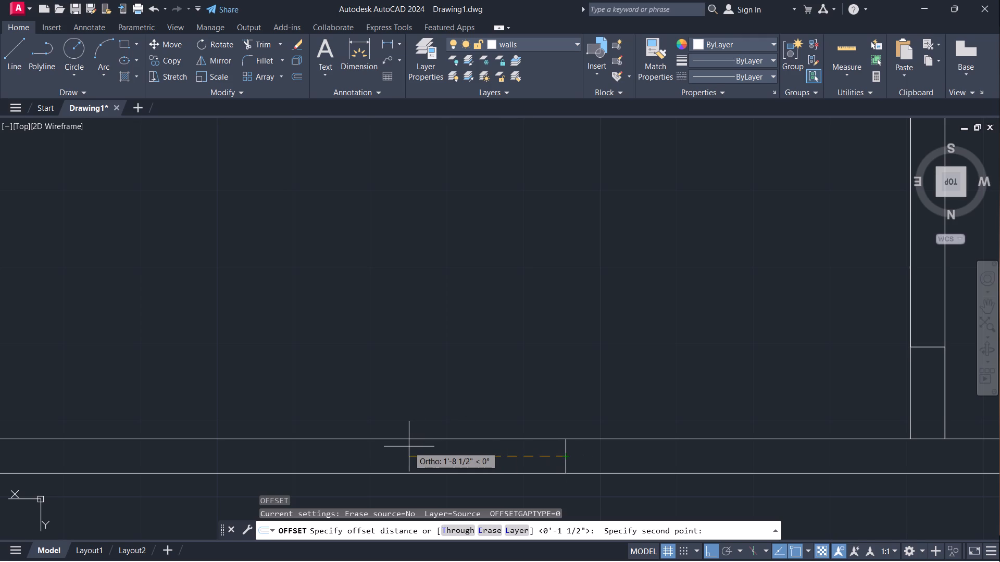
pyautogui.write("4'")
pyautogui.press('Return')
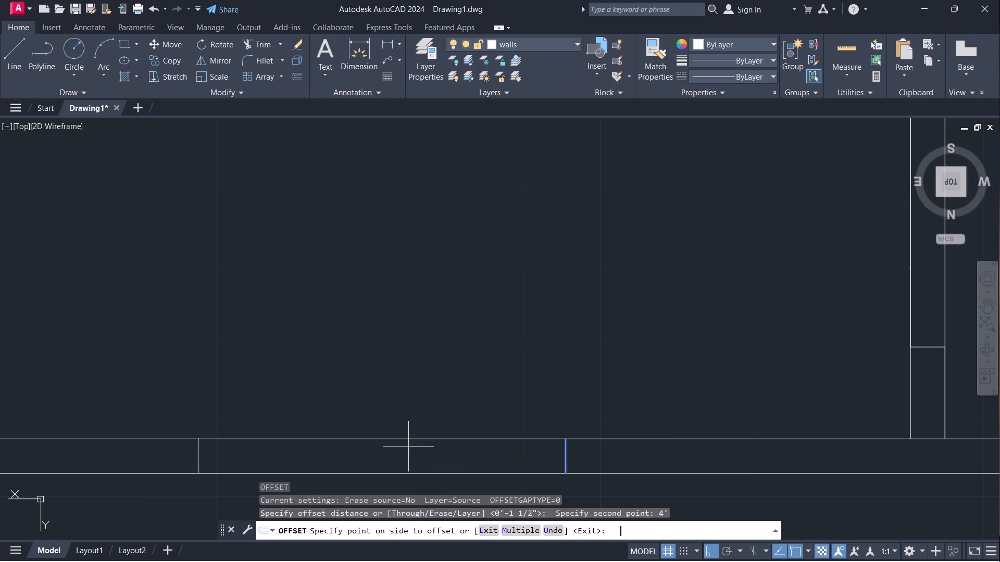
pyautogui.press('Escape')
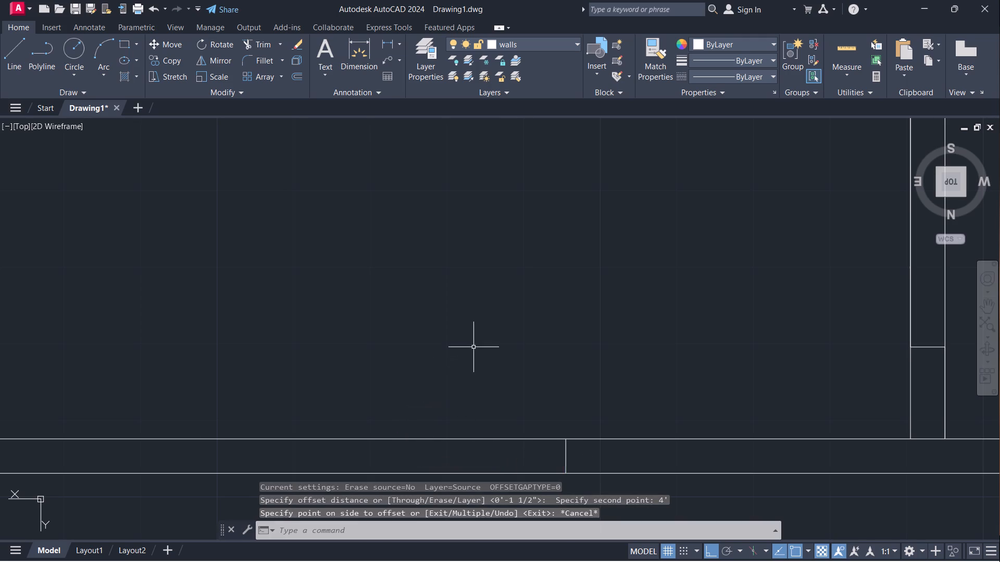
# Offset the cross line in the north inner wall 4' to the east to mark a 4' opening.
pyautogui.scroll(-3, 476, 343)
pyautogui.scroll(4, 499, 372)
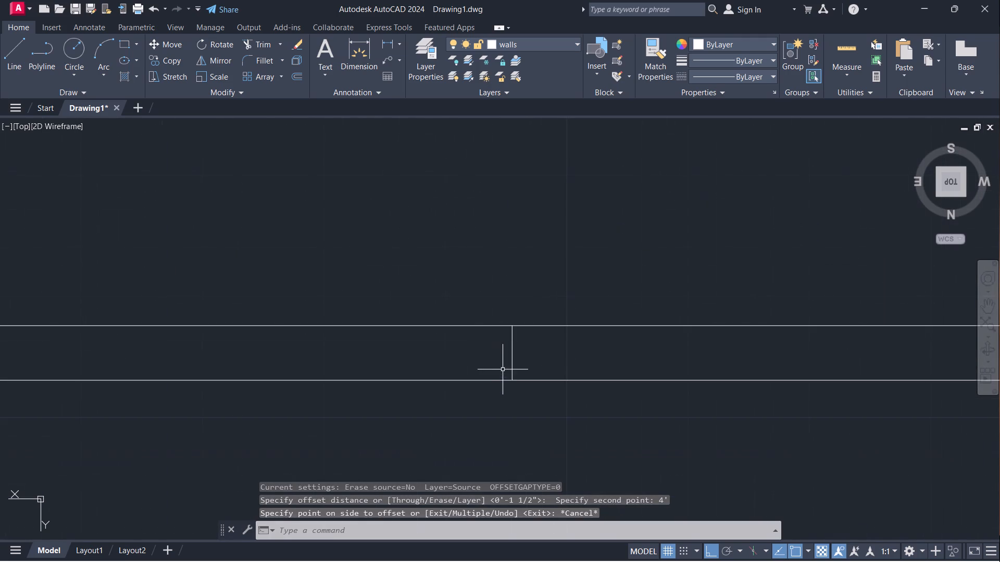
pyautogui.click(513, 363)
pyautogui.press('o')
pyautogui.press('Return')
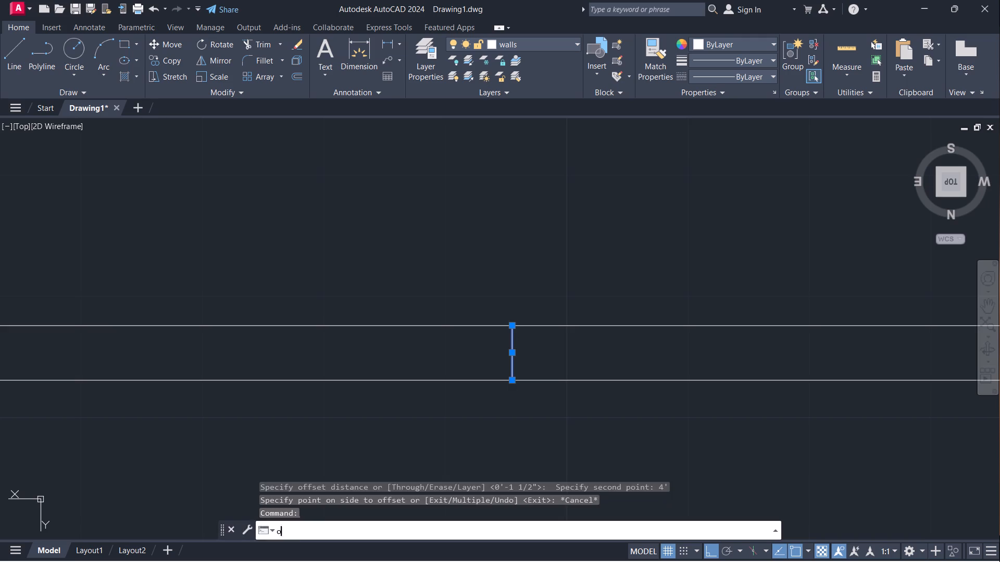
pyautogui.click(515, 356)
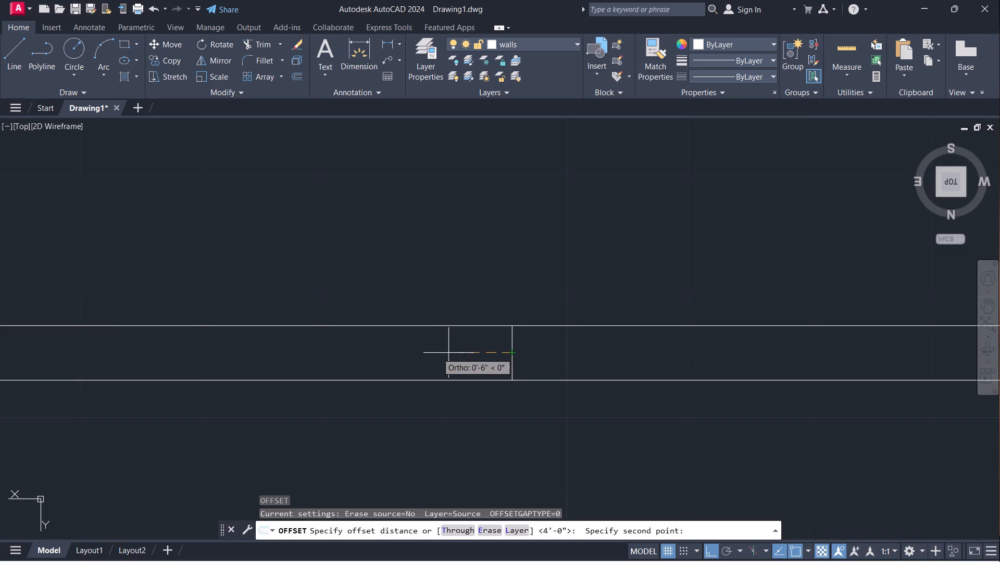
pyautogui.write("4'")
pyautogui.press('Return')
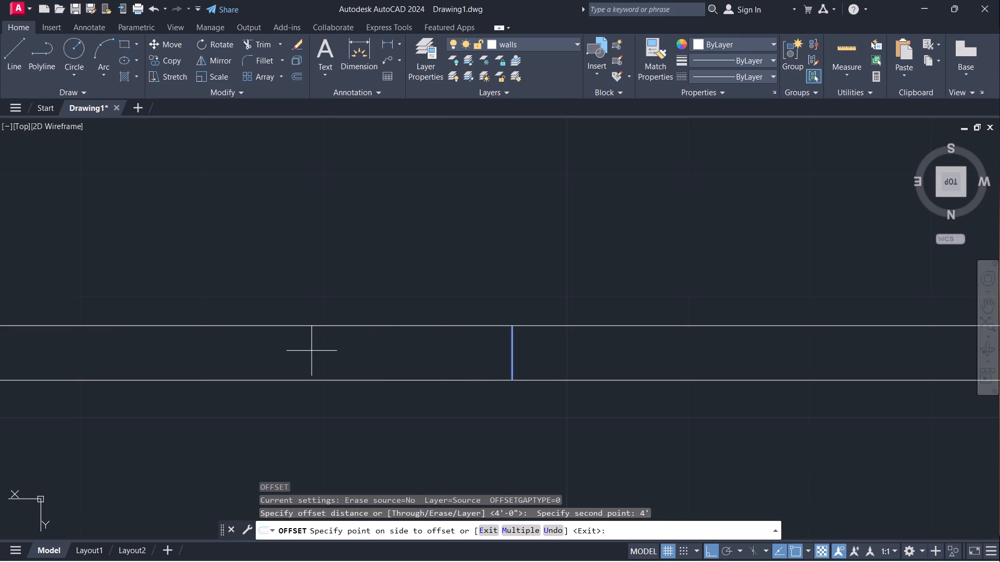
pyautogui.click(311, 351)
pyautogui.scroll(-2, 553, 270)
pyautogui.moveTo(517, 258); pyautogui.dragTo(597, 288, button='middle')
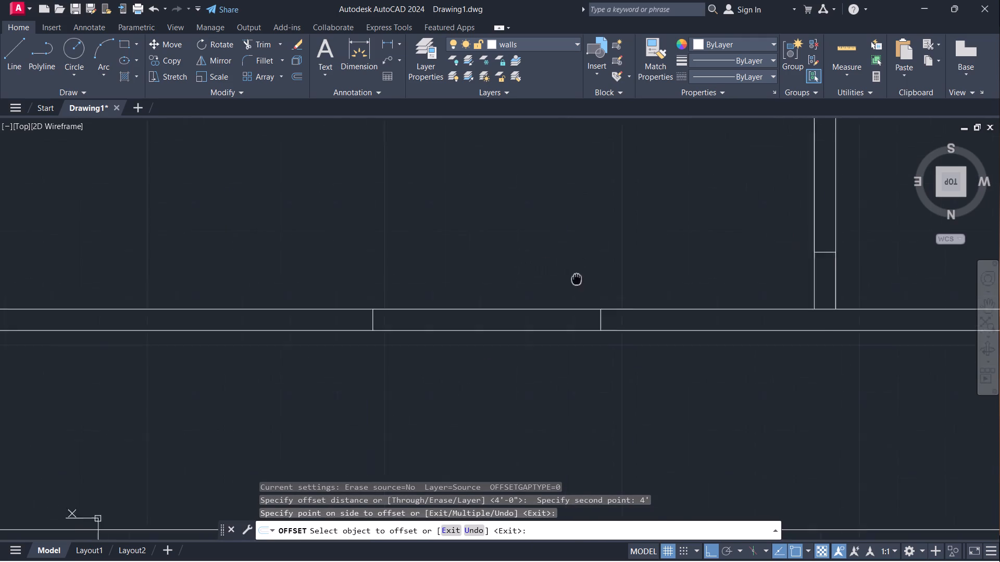
pyautogui.moveTo(597, 288); pyautogui.dragTo(652, 303, button='middle')
pyautogui.scroll(-3, 650, 288)
pyautogui.moveTo(635, 264); pyautogui.dragTo(642, 359, button='middle')
pyautogui.scroll(-2, 635, 264)
pyautogui.moveTo(634, 295); pyautogui.dragTo(614, 308, button='middle')
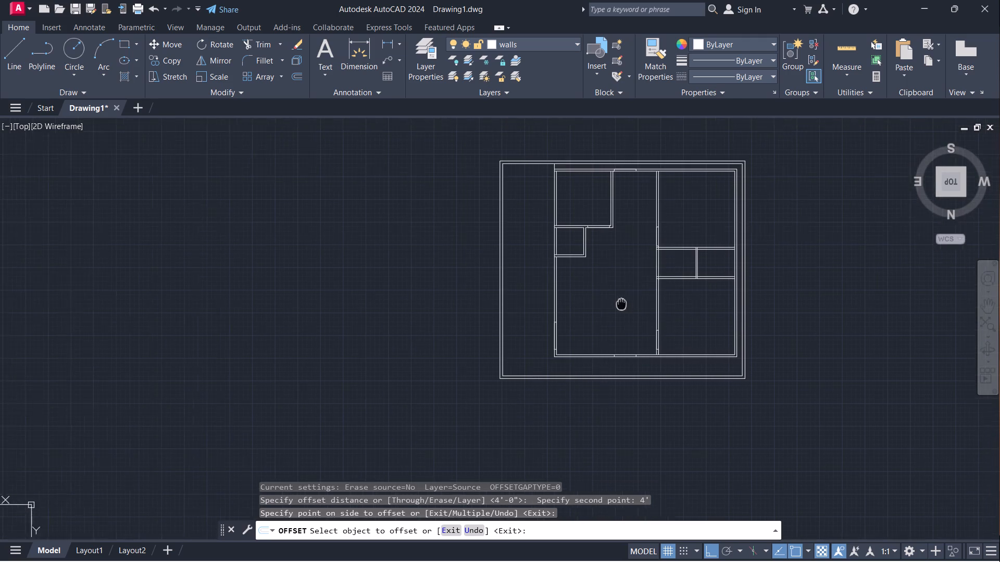
pyautogui.moveTo(614, 308); pyautogui.dragTo(599, 316, button='middle')
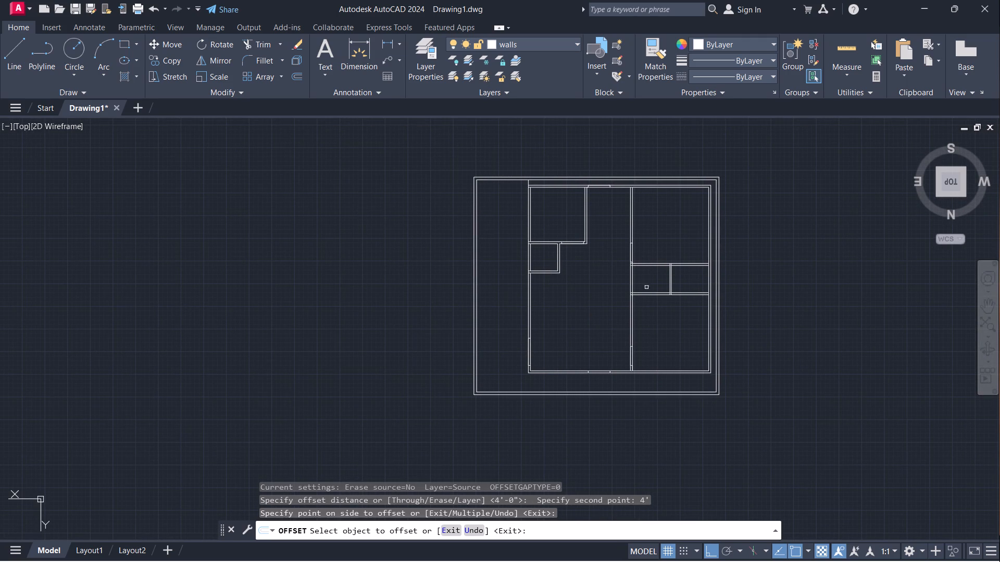
pyautogui.scroll(4, 649, 299)
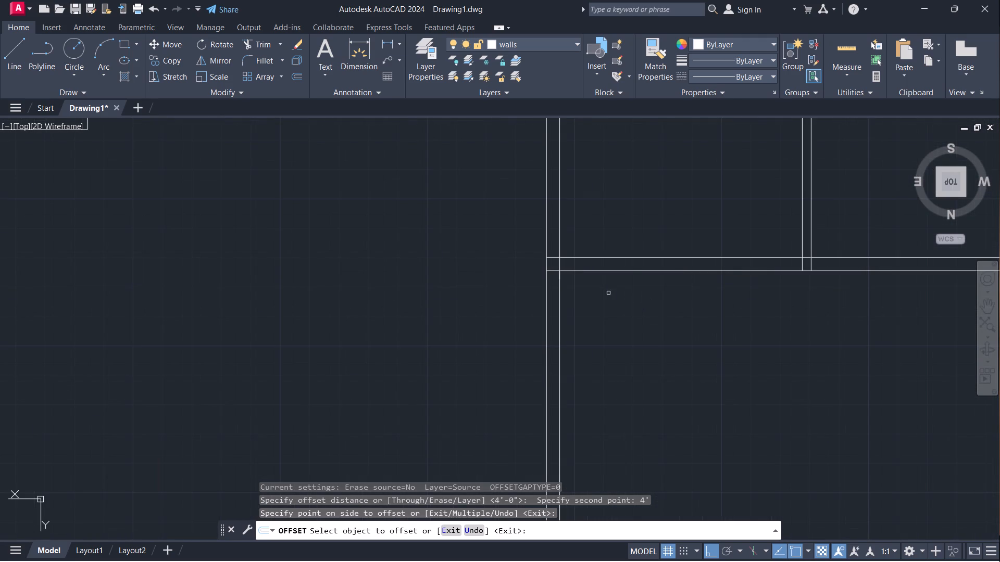
pyautogui.press('l')
pyautogui.press('Return')
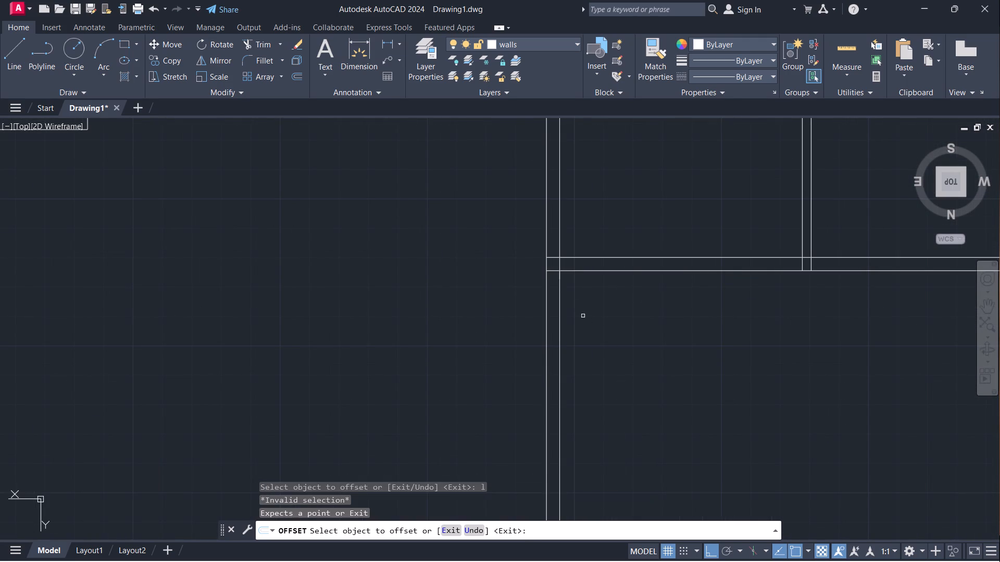
pyautogui.press('Escape')
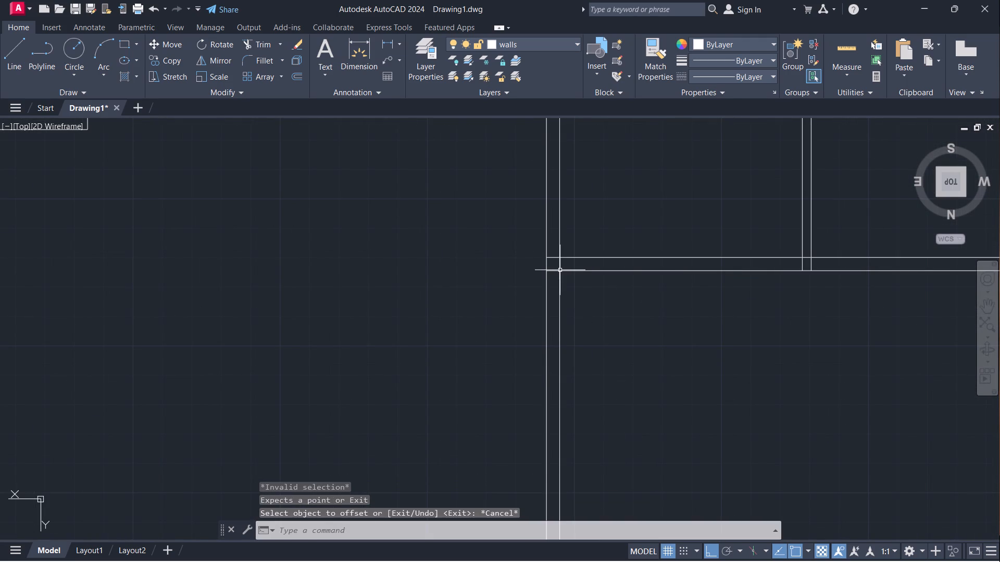
# Outline a 2'6" opening across the small east room's north wall, starting 3" west of the central wall.
pyautogui.press('l')
pyautogui.press('Return')
pyautogui.click(559, 269)
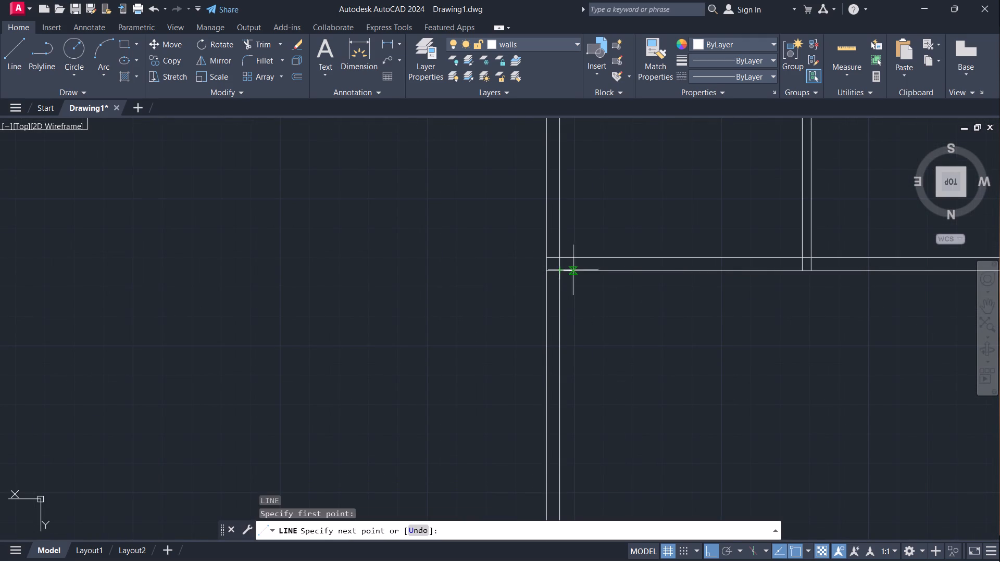
pyautogui.press('3')
pyautogui.press('Return')
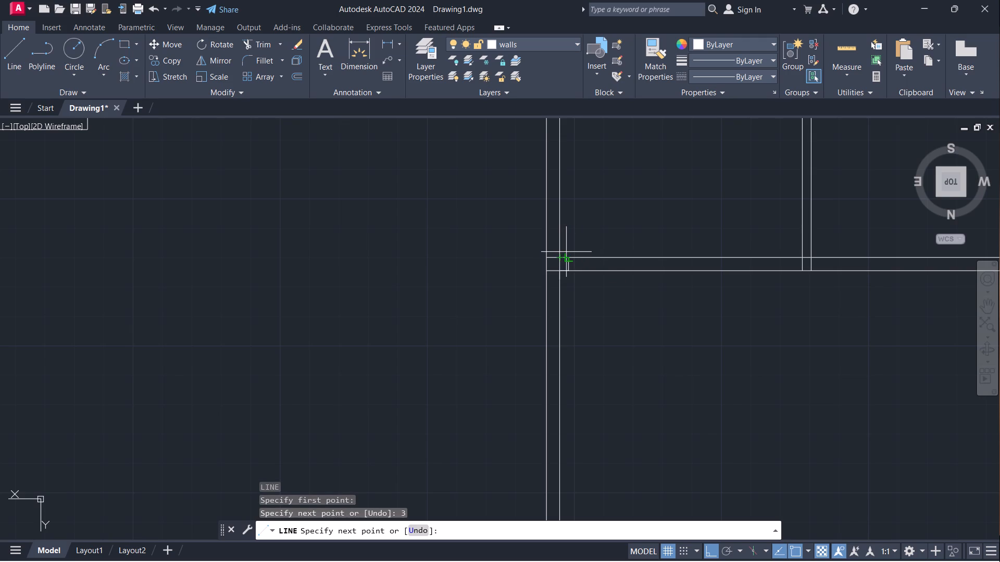
pyautogui.click(569, 256)
pyautogui.write('2\'6"')
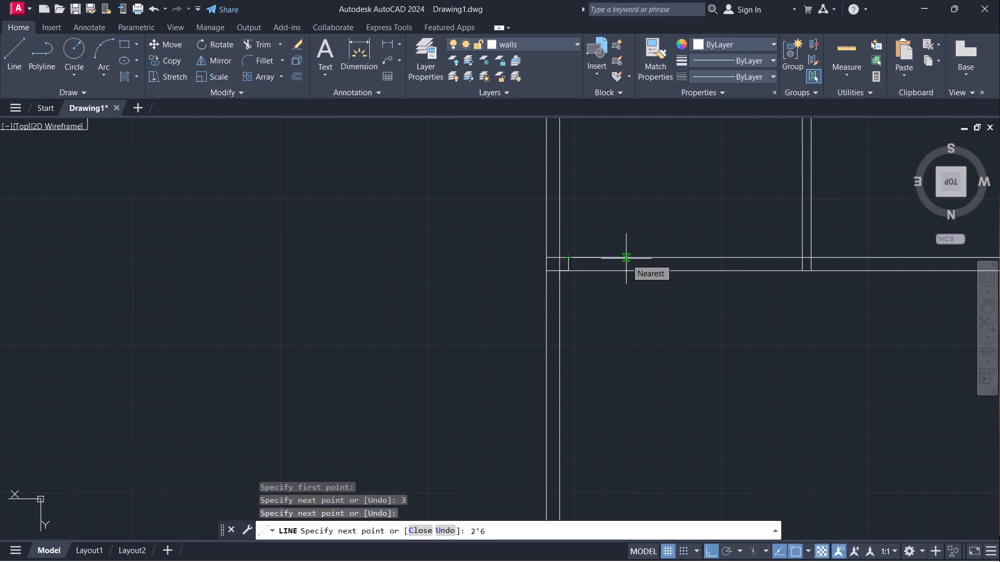
pyautogui.press('Return')
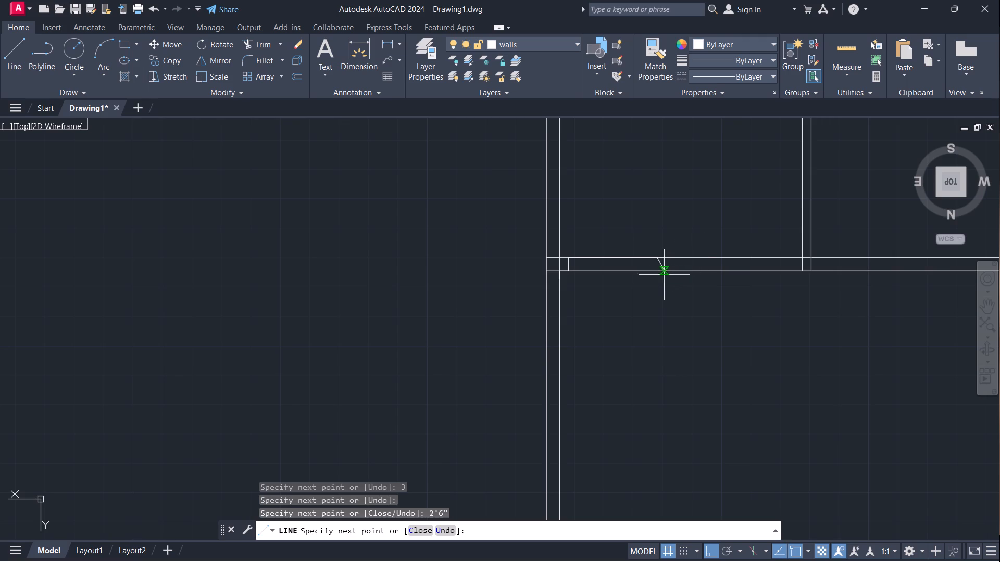
pyautogui.click(657, 276)
pyautogui.press('Escape')
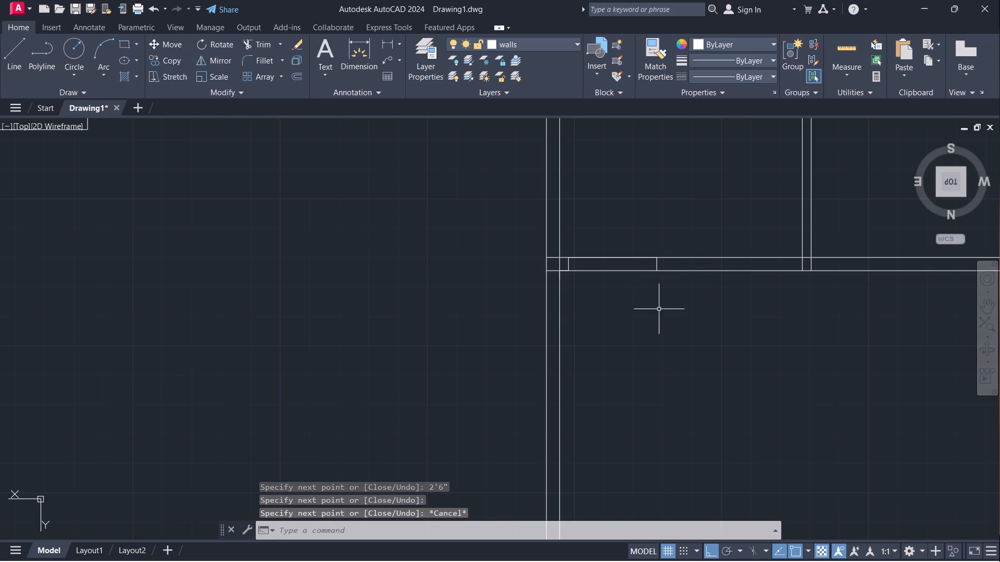
# Outline a 2'6" opening across the small west room's south wall, starting 3" east of the west inner wall.
pyautogui.scroll(-2, 659, 309)
pyautogui.moveTo(678, 315); pyautogui.dragTo(584, 371, button='middle')
pyautogui.scroll(3, 708, 272)
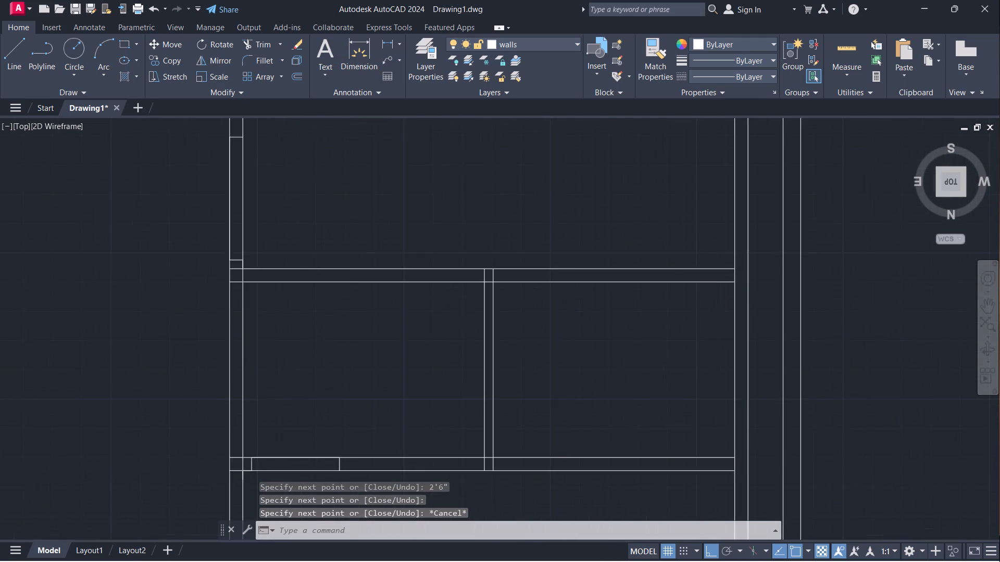
pyautogui.press('l')
pyautogui.press('Return')
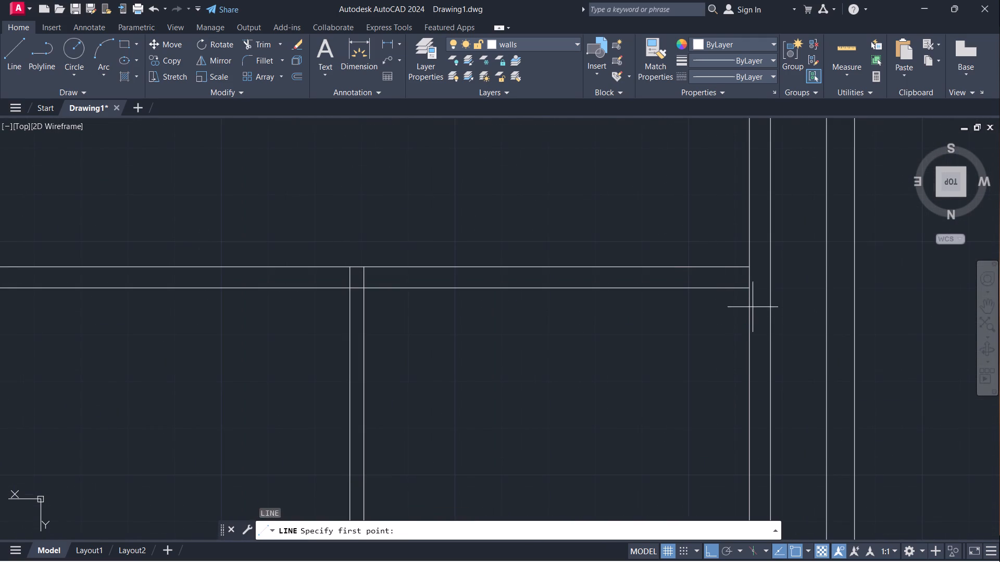
pyautogui.click(749, 290)
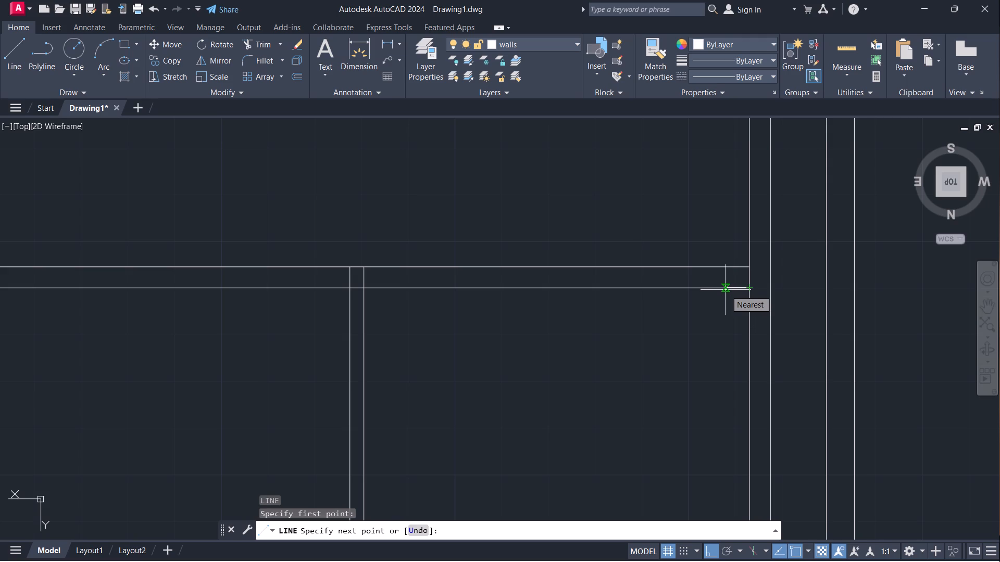
pyautogui.press('3')
pyautogui.press('Return')
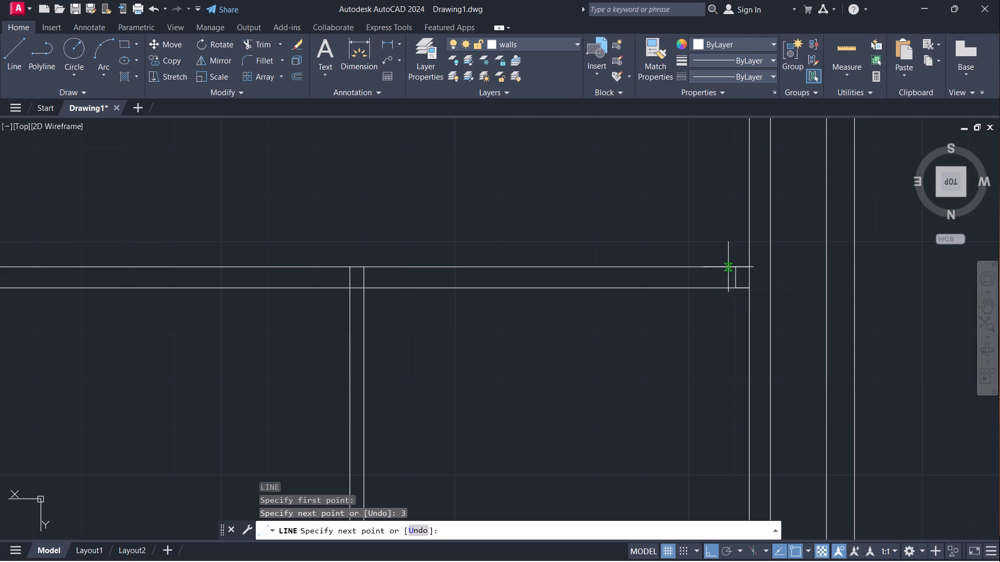
pyautogui.click(735, 267)
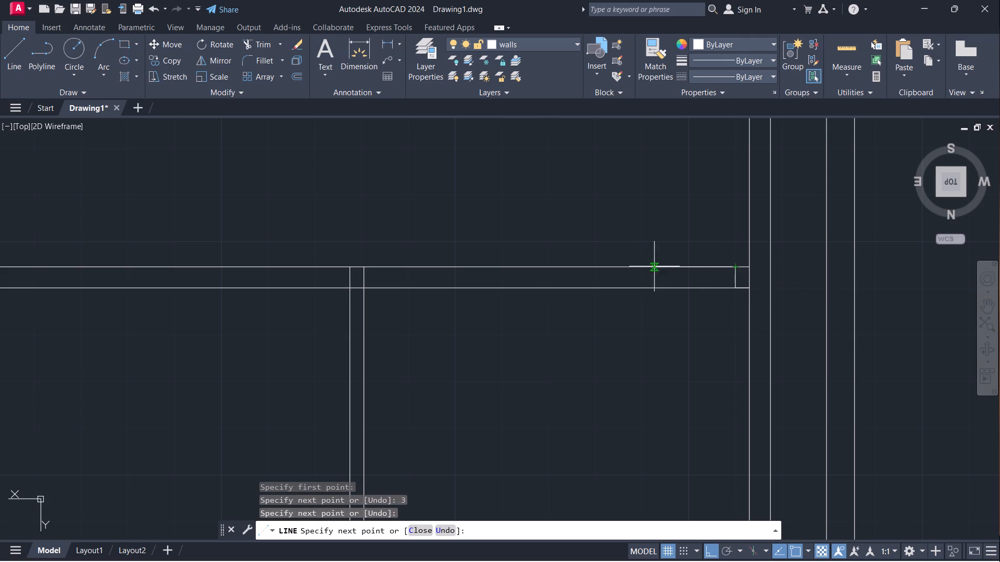
pyautogui.write("2'6")
pyautogui.hotkey('shift', '"')
pyautogui.press('Return')
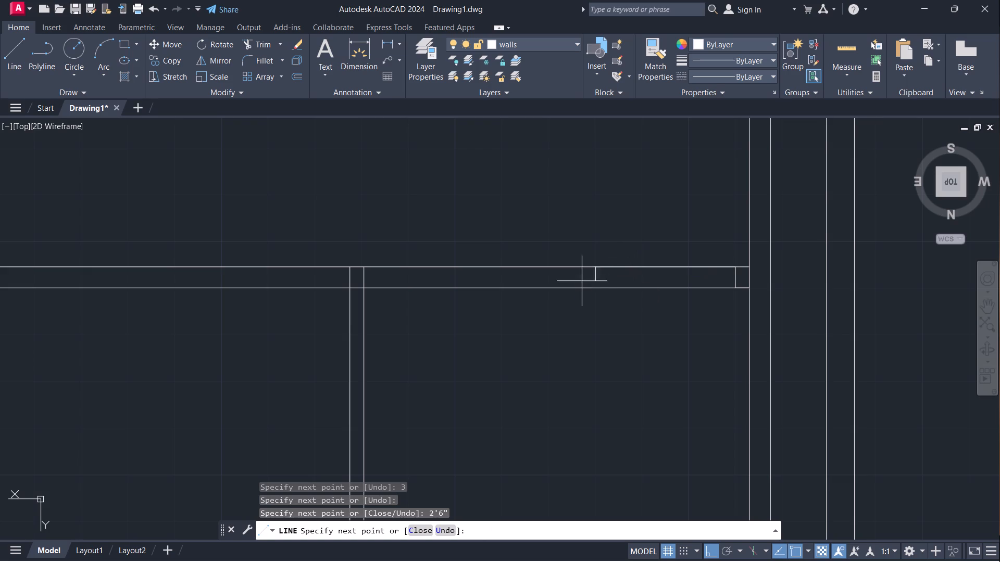
pyautogui.click(597, 290)
pyautogui.press('Escape')
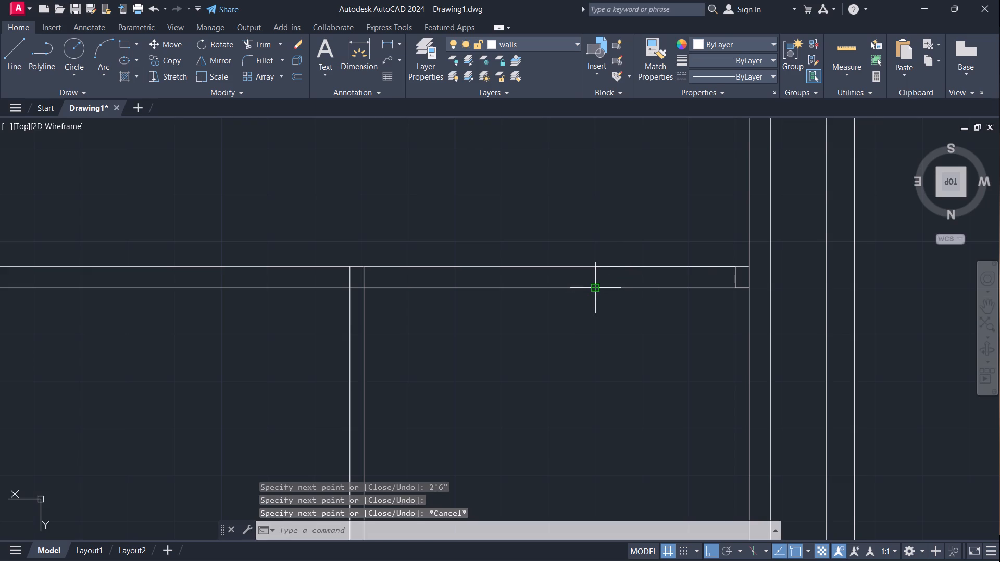
# Draw a line across the northwest room's west wall, aligned with the north end of the opening in its east wall.
pyautogui.scroll(-3, 643, 285)
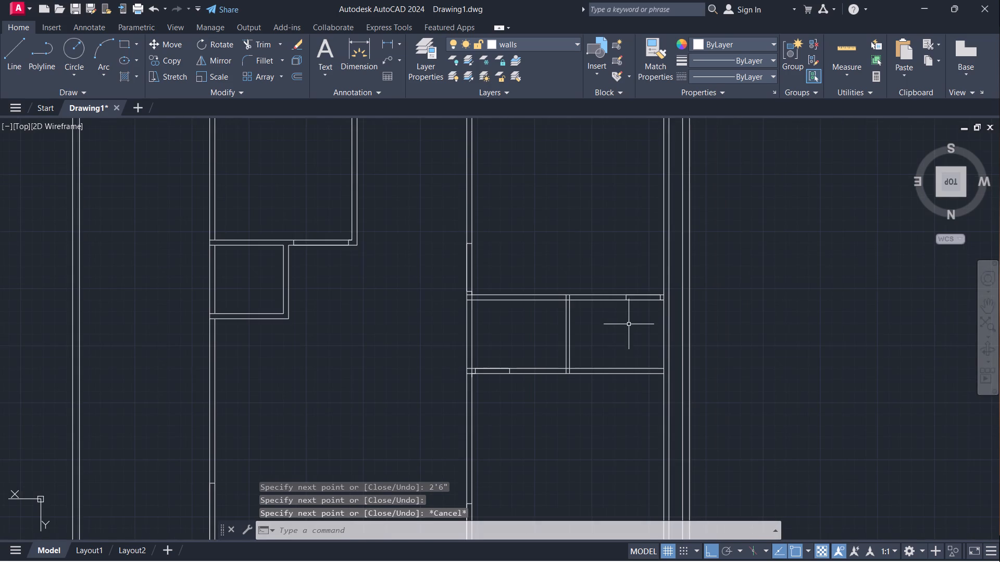
pyautogui.moveTo(624, 331); pyautogui.dragTo(655, 287, button='middle')
pyautogui.scroll(-1, 662, 279)
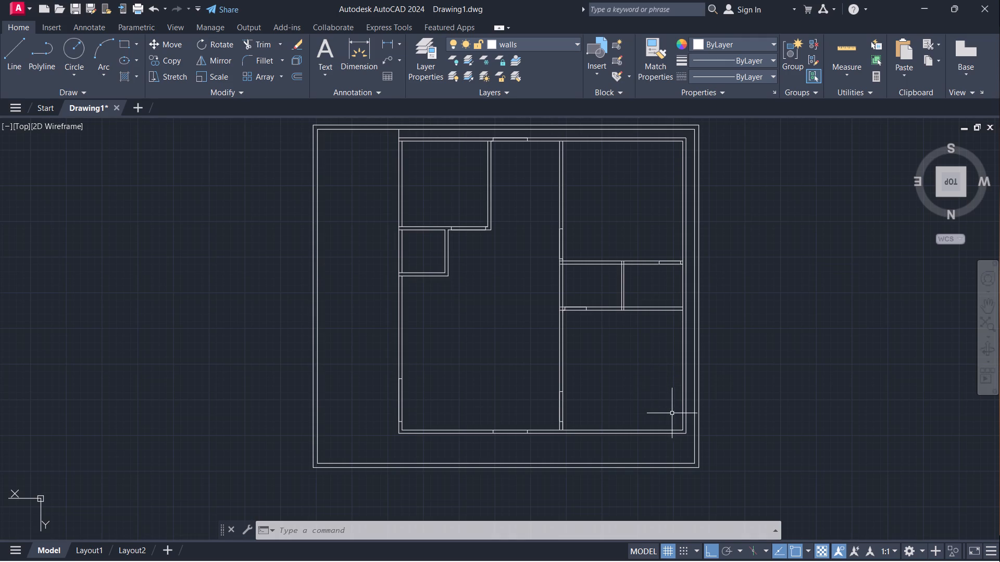
pyautogui.moveTo(653, 408); pyautogui.dragTo(613, 381, button='middle')
pyautogui.scroll(2, 621, 384)
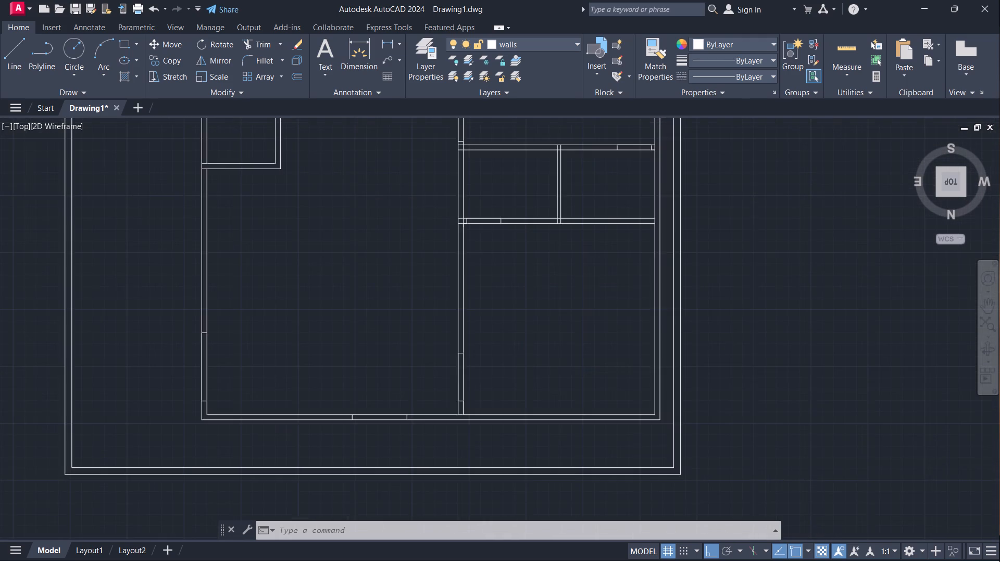
pyautogui.press('l')
pyautogui.press('Return')
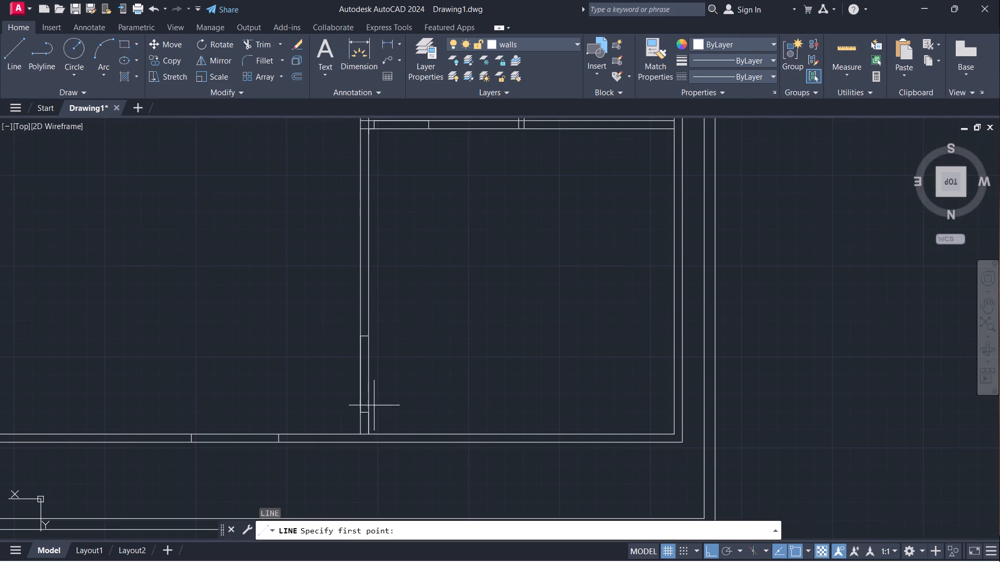
pyautogui.click(672, 414)
pyautogui.click(686, 414)
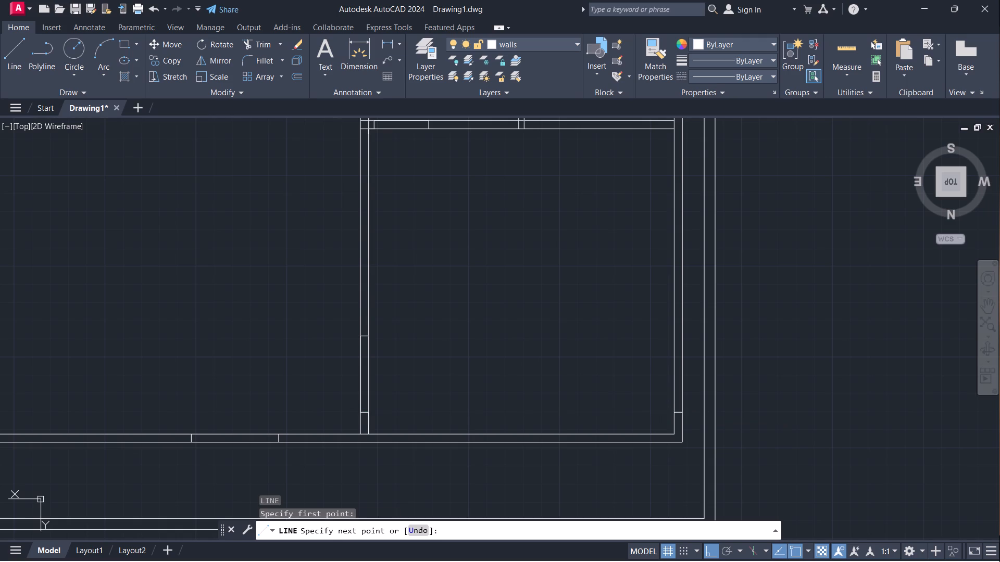
pyautogui.press('Escape')
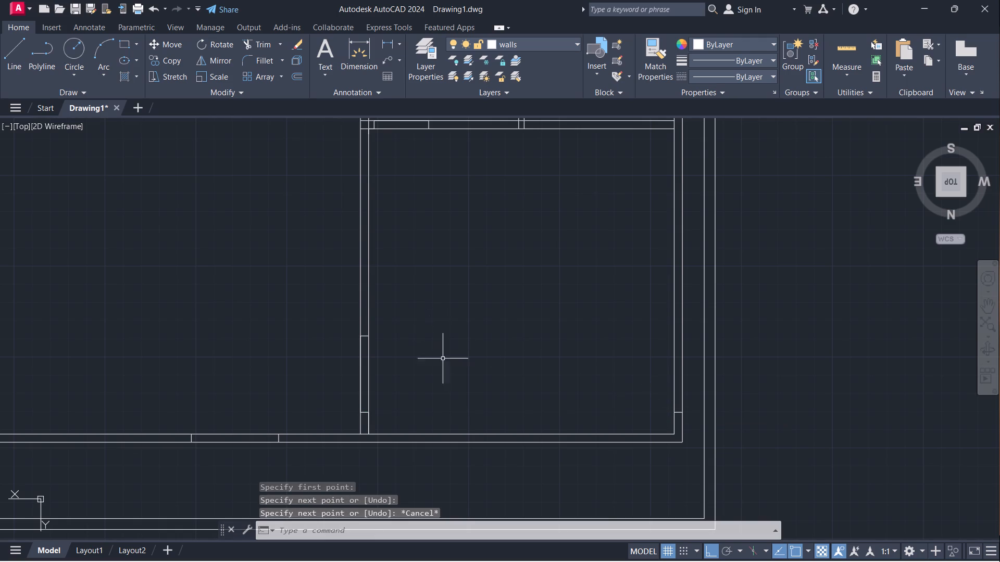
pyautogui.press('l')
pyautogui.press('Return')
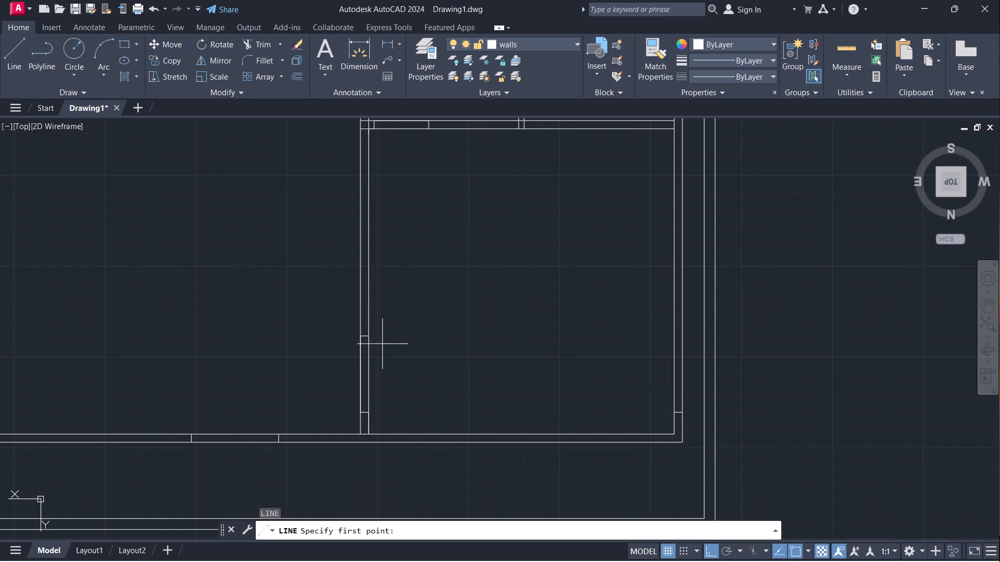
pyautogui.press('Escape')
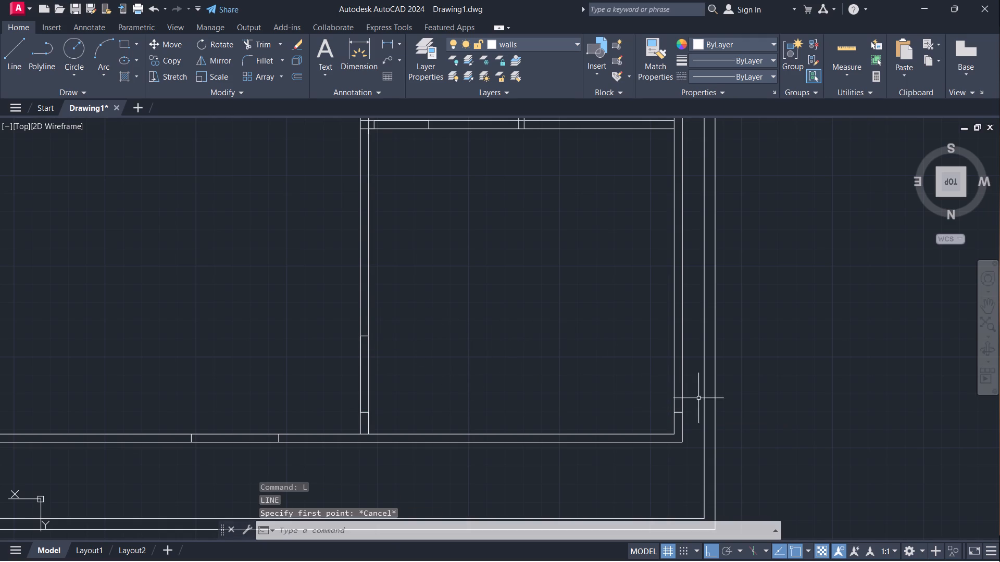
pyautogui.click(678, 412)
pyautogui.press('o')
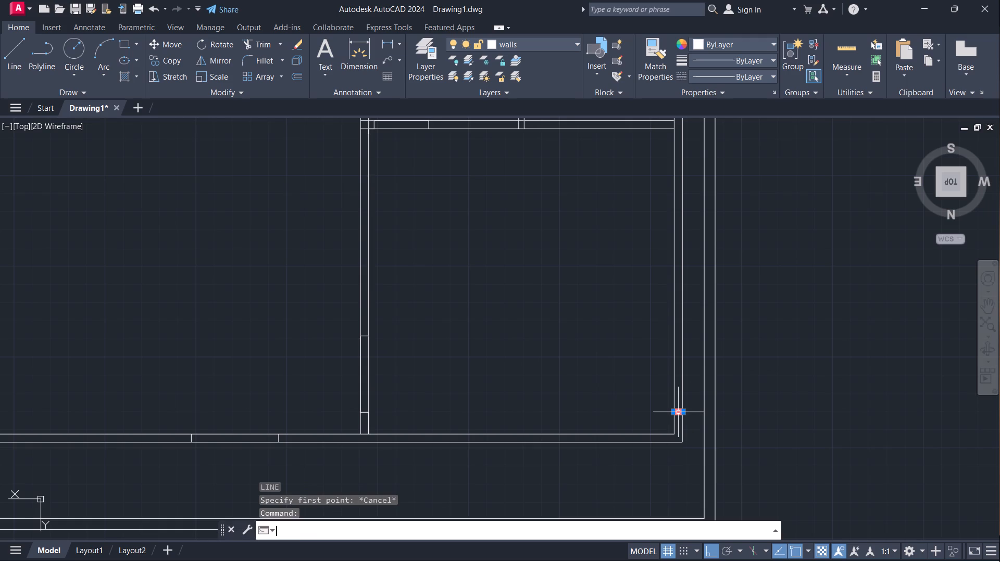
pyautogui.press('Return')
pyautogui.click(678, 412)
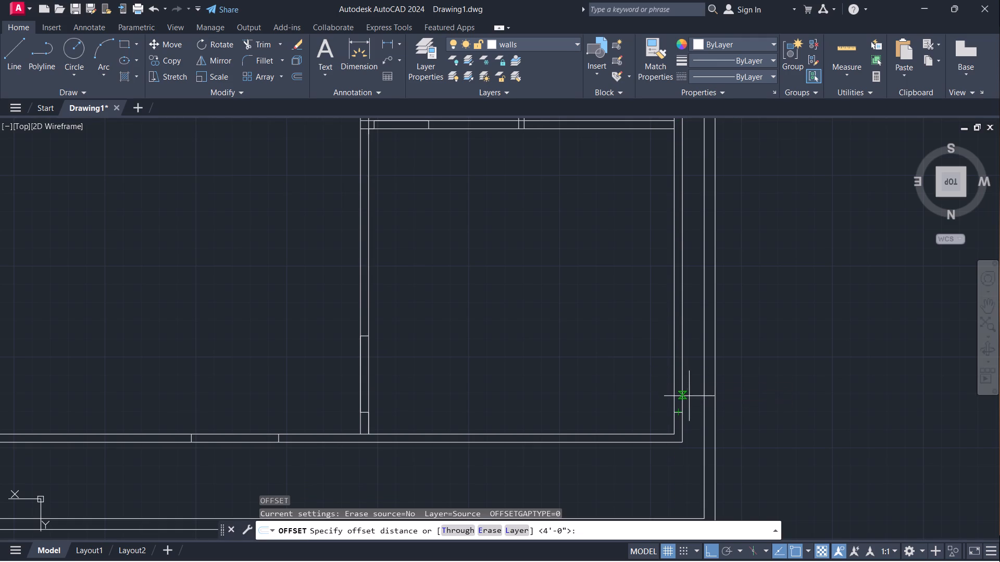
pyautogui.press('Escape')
# Offset the cross line in the northwest room's west wall 4' to the south to mark a 4' opening.
pyautogui.click(680, 413)
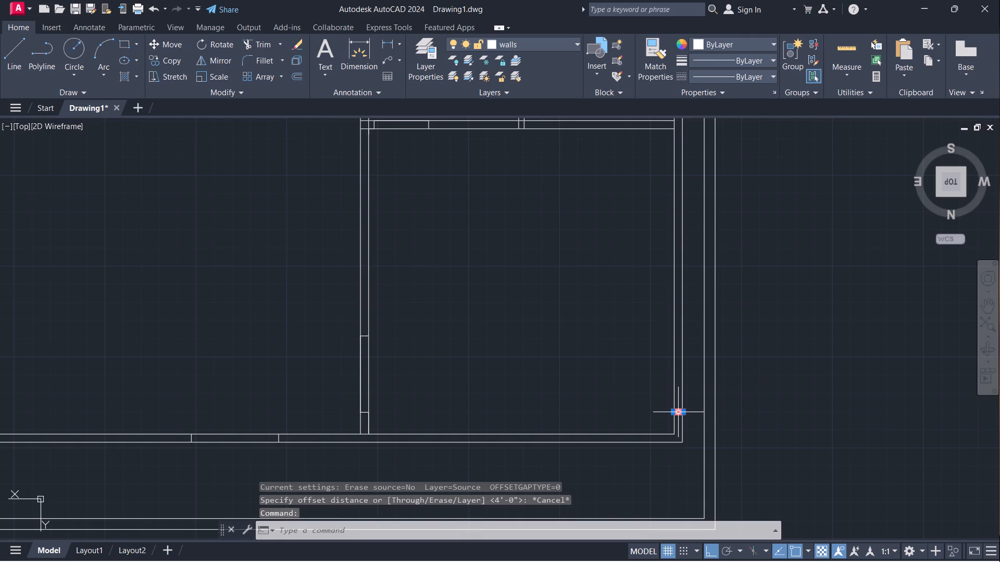
pyautogui.press('o')
pyautogui.press('Return')
pyautogui.click(680, 413)
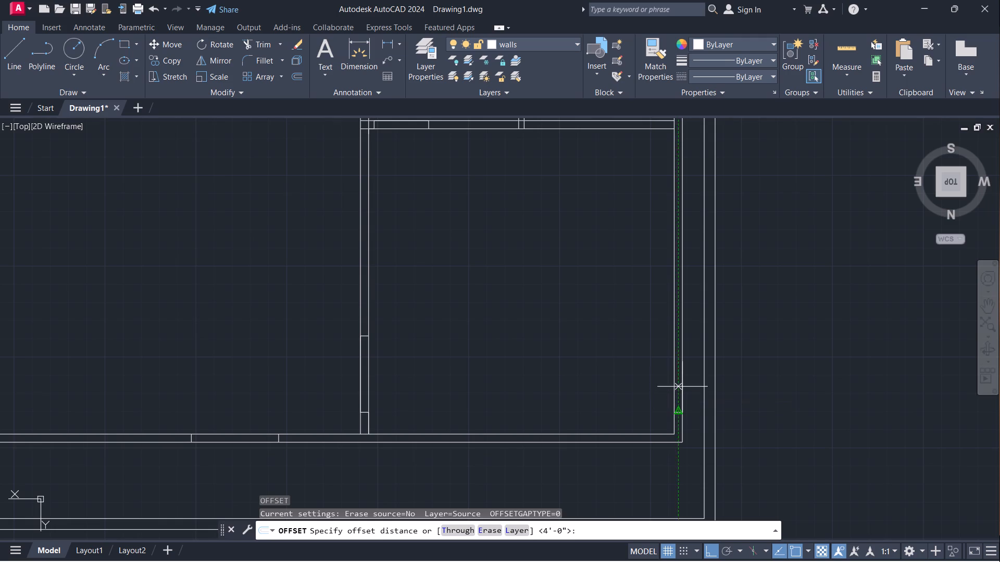
pyautogui.scroll(4, 688, 414)
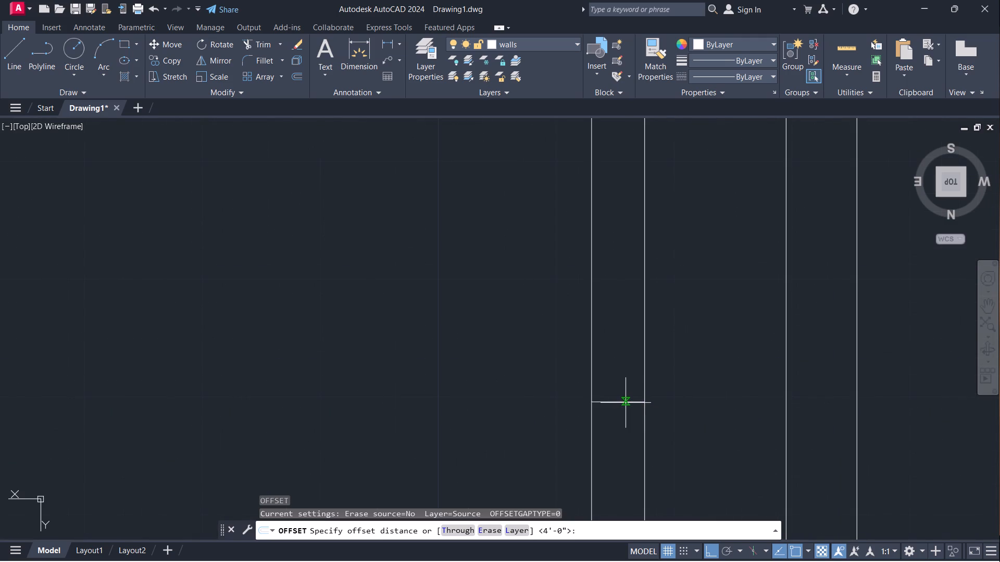
pyautogui.moveTo(624, 403); pyautogui.dragTo(624, 393)
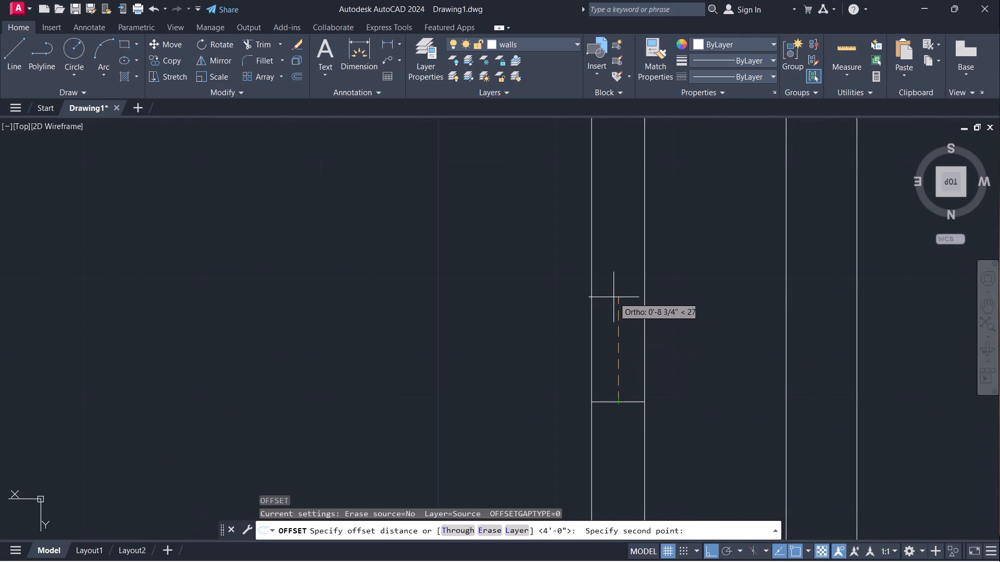
pyautogui.press('1')
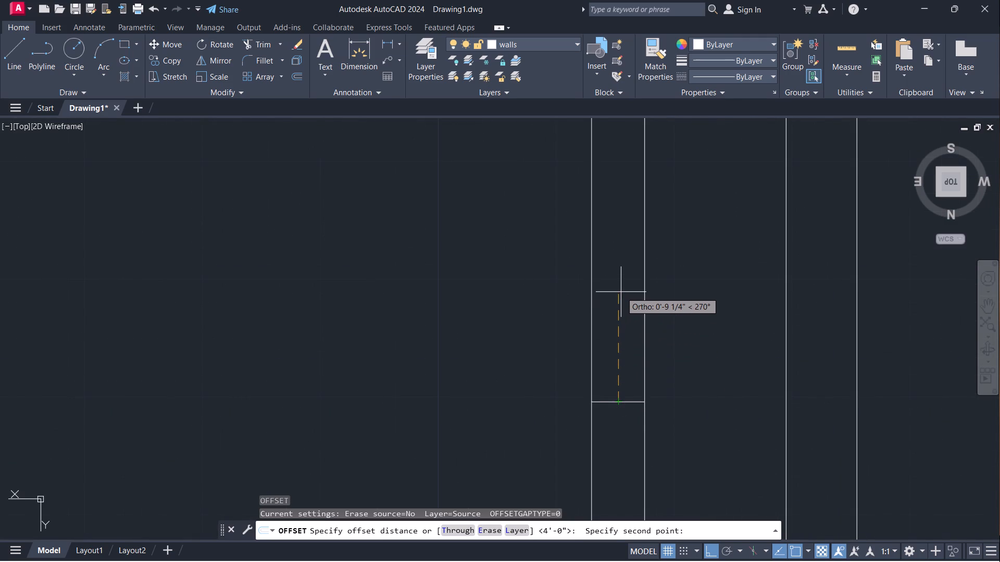
pyautogui.press('BackSpace')
pyautogui.write("4'")
pyautogui.press('Return')
pyautogui.click(622, 252)
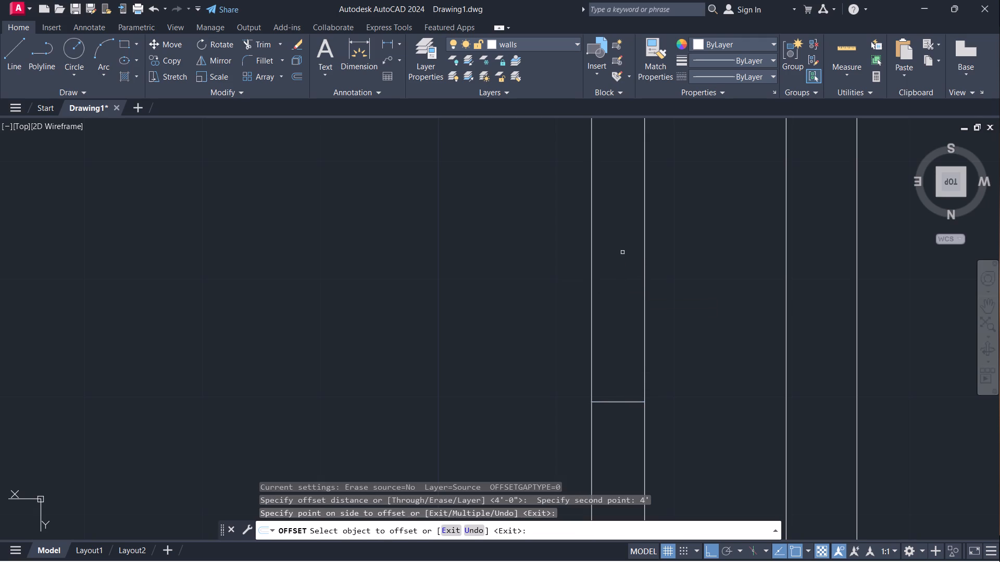
# Offset the northern cross line in the northwest room's west wall 4' to the south once more.
pyautogui.scroll(-3, 628, 271)
pyautogui.moveTo(647, 280); pyautogui.dragTo(648, 282, button='middle')
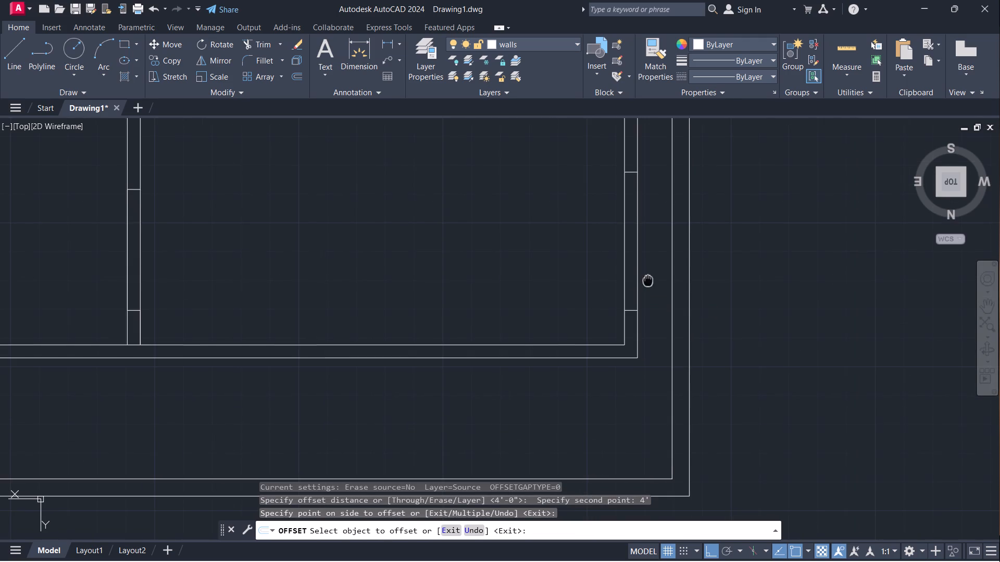
pyautogui.moveTo(648, 282); pyautogui.dragTo(674, 329, button='middle')
pyautogui.click(660, 360)
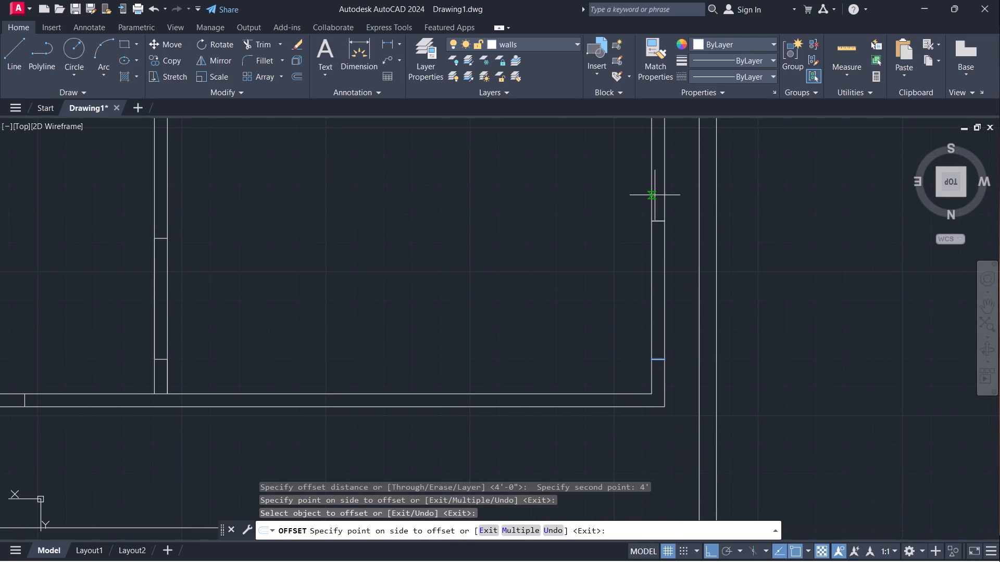
pyautogui.click(658, 222)
pyautogui.click(658, 221)
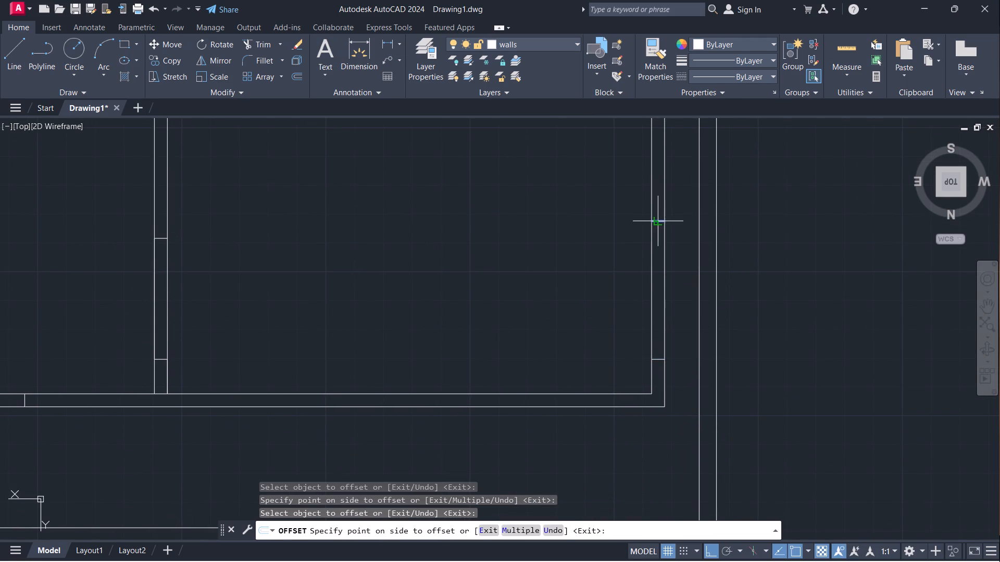
pyautogui.press('e')
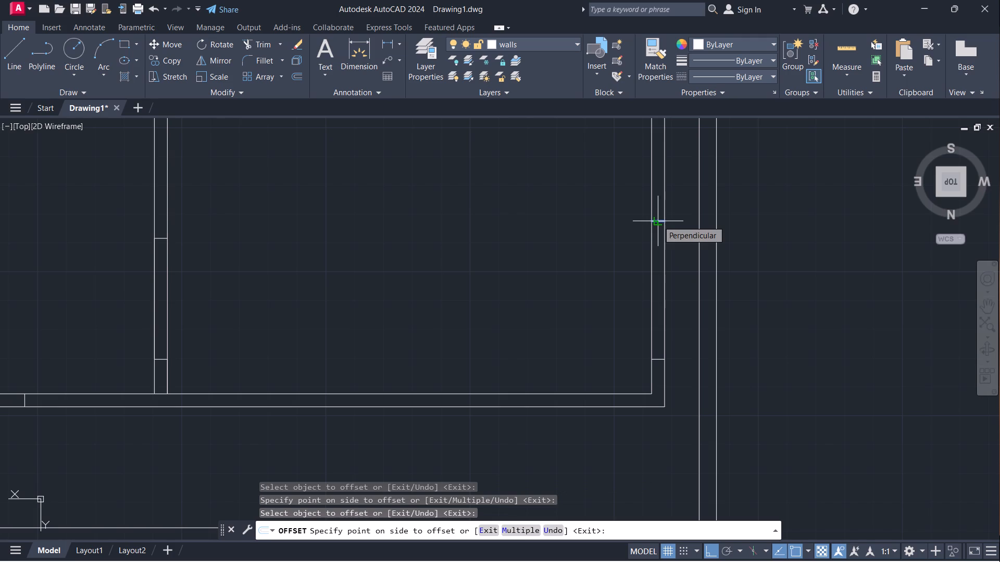
pyautogui.press('Return')
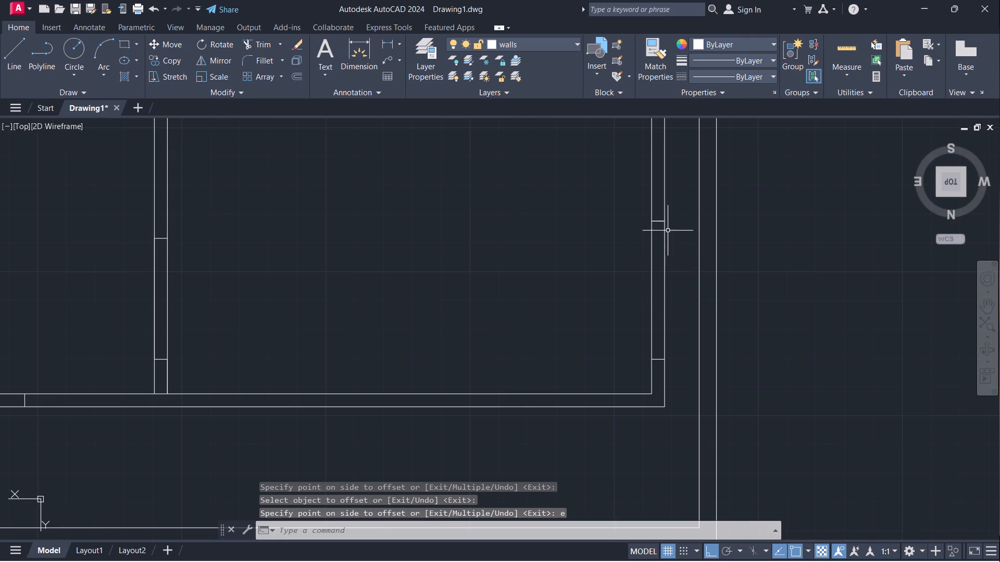
# Erase the three cross lines marking the opening in the northwest room's west wall.
pyautogui.click(659, 220)
pyautogui.click(659, 360)
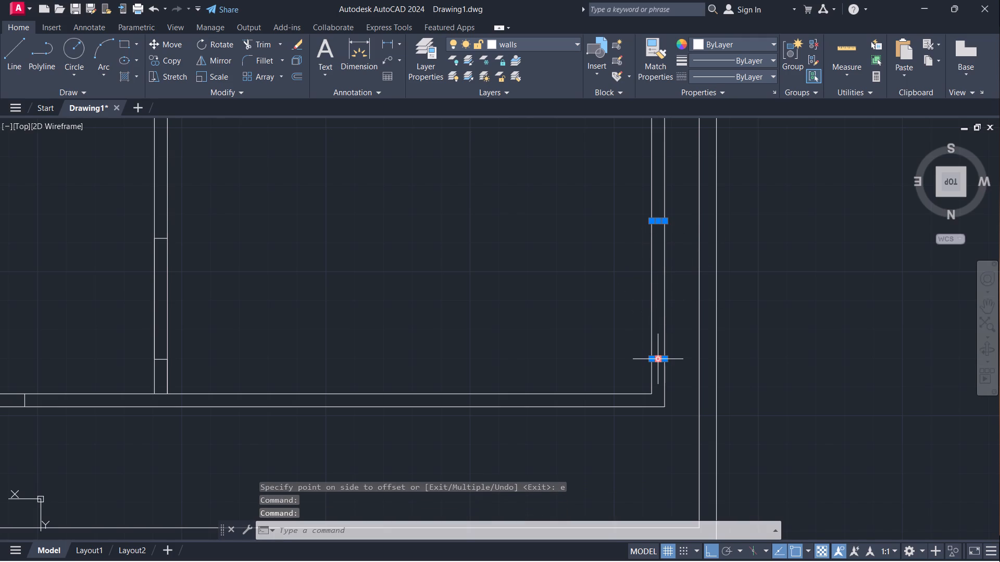
pyautogui.press('e')
pyautogui.press('Return')
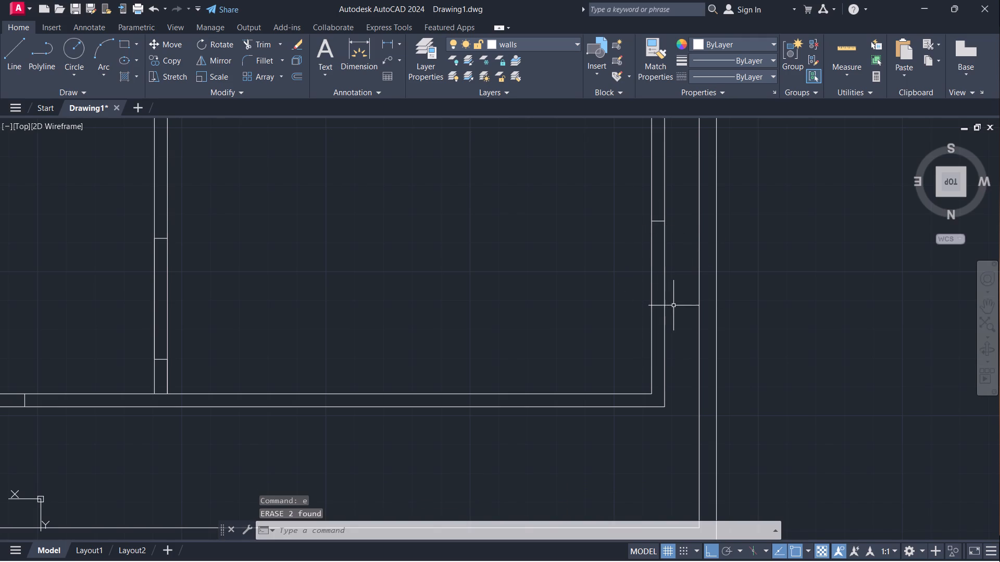
pyautogui.click(660, 220)
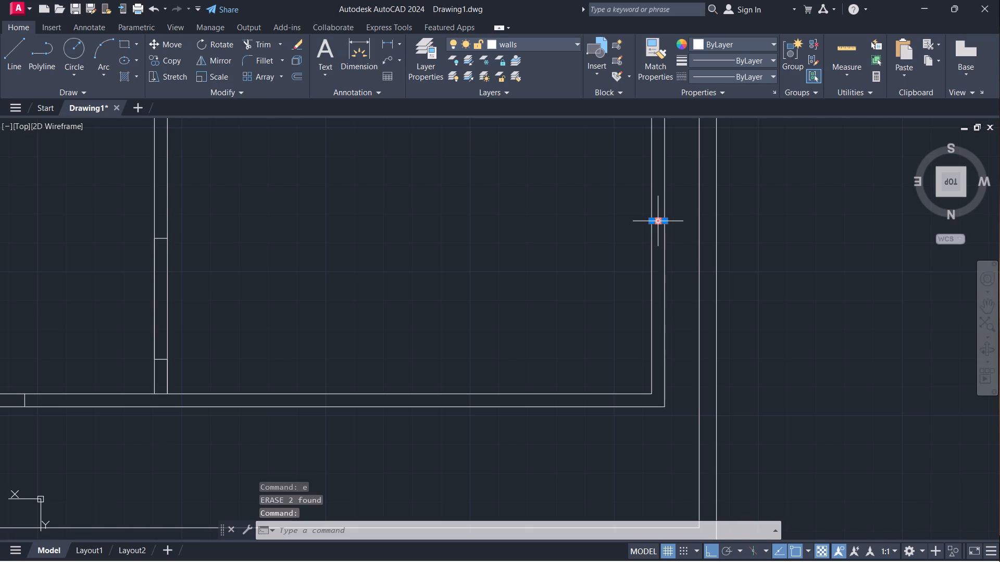
pyautogui.press('e')
pyautogui.press('Return')
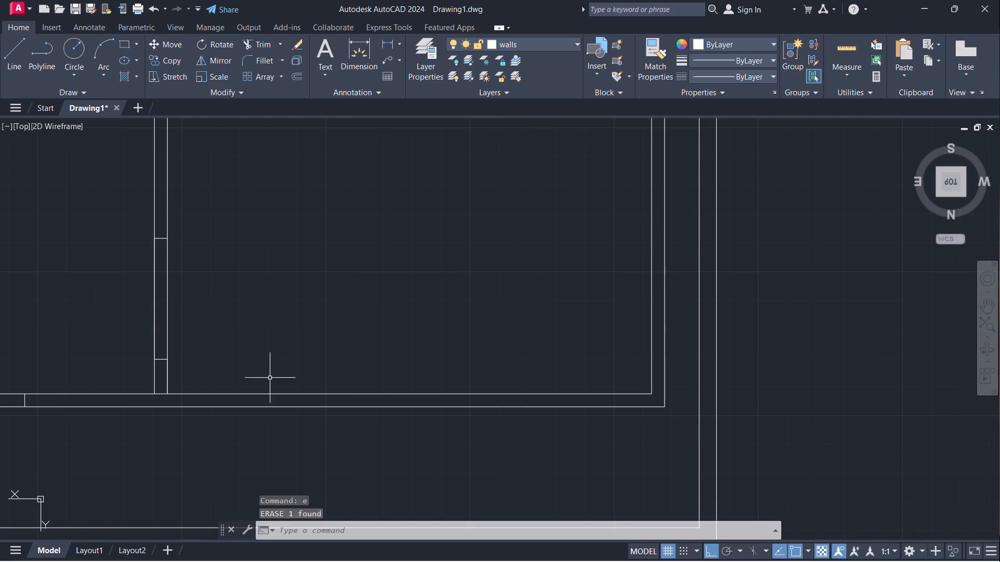
# Outline a 4' opening across the northwest room's west wall, running south from the level of the east-wall opening's north end.
pyautogui.press('l')
pyautogui.press('Return')
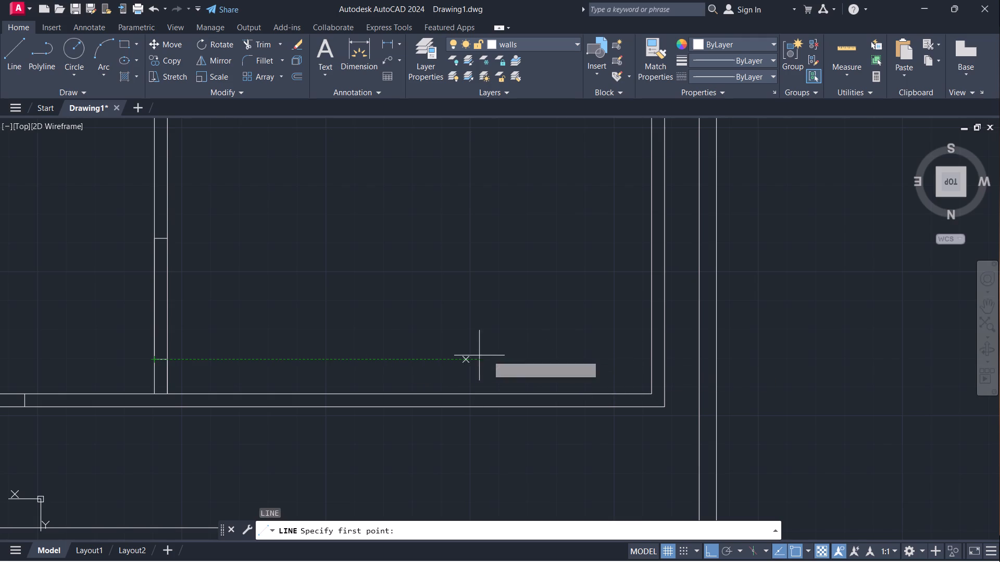
pyautogui.click(647, 360)
pyautogui.click(666, 359)
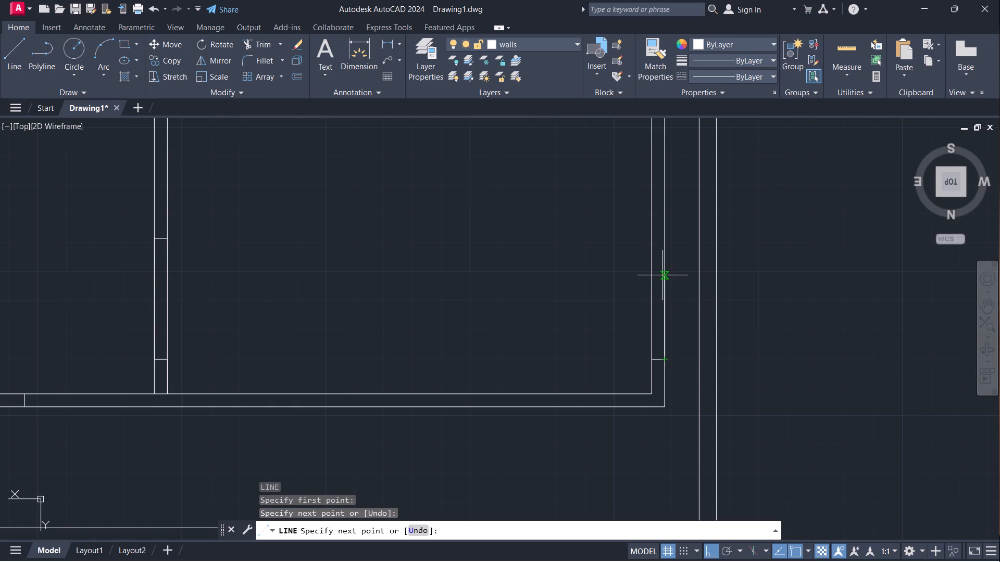
pyautogui.write("4'")
pyautogui.press('Return')
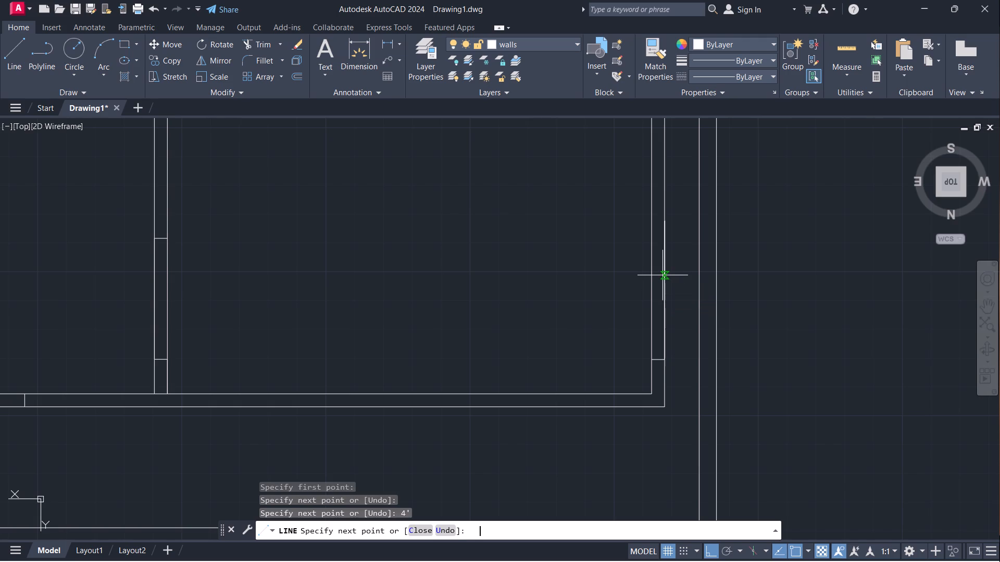
pyautogui.click(653, 222)
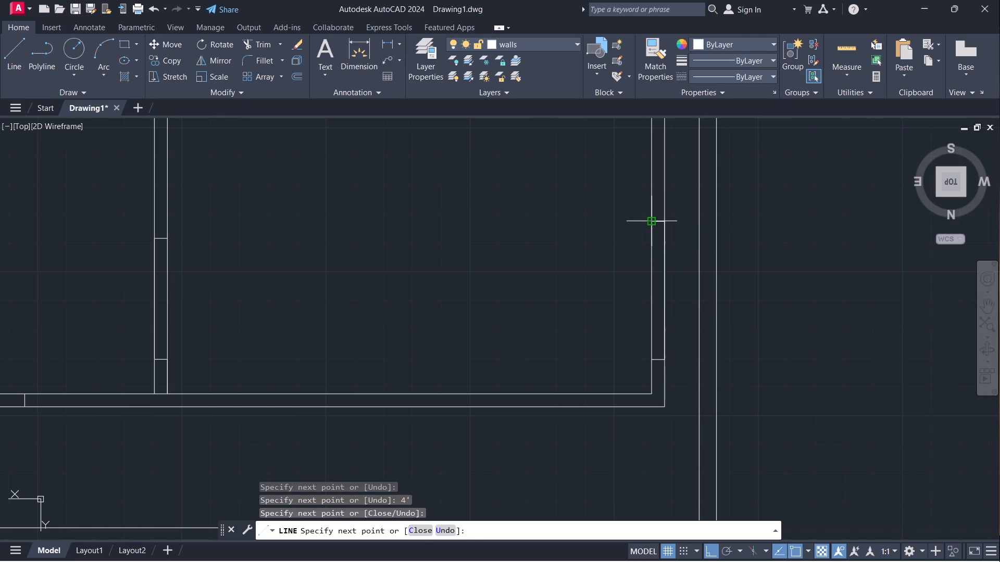
pyautogui.press('Escape')
# Outline a 3' opening across the small east room's west wall, starting 1' south of its northwest inner corner.
pyautogui.scroll(-3, 578, 264)
pyautogui.moveTo(499, 262); pyautogui.dragTo(618, 341, button='middle')
pyautogui.scroll(2, 459, 161)
pyautogui.scroll(2, 522, 212)
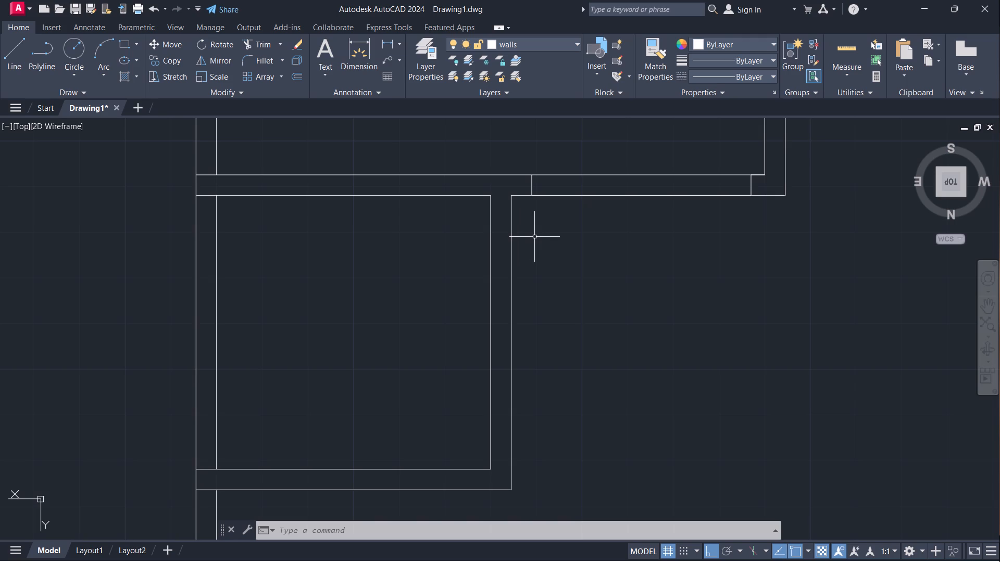
pyautogui.press('l')
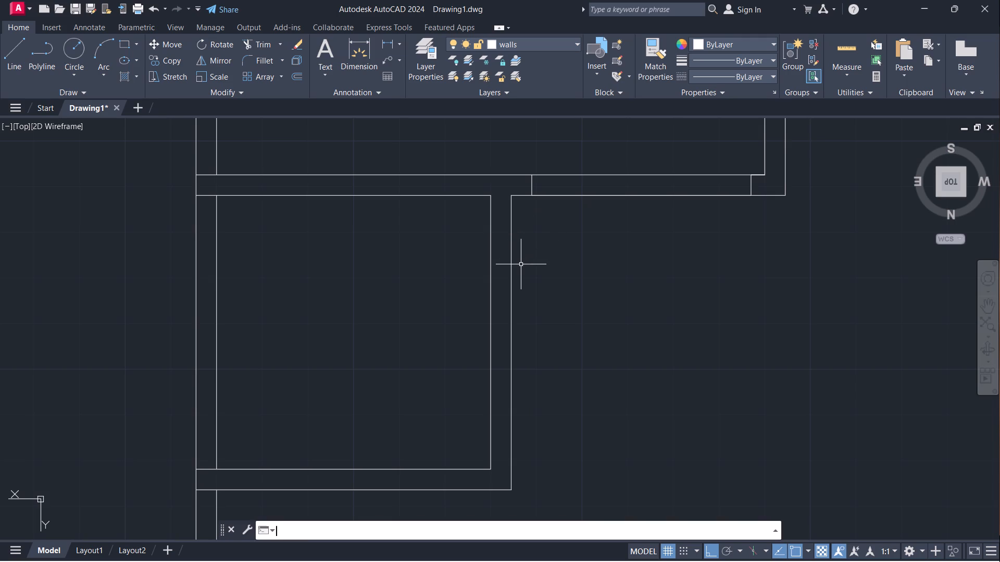
pyautogui.press('Return')
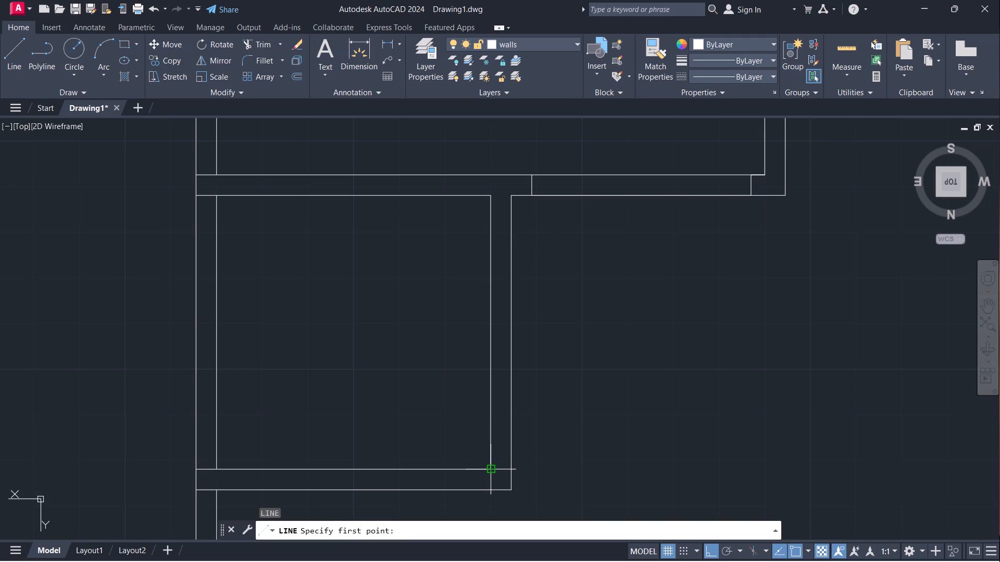
pyautogui.click(492, 469)
pyautogui.press('1')
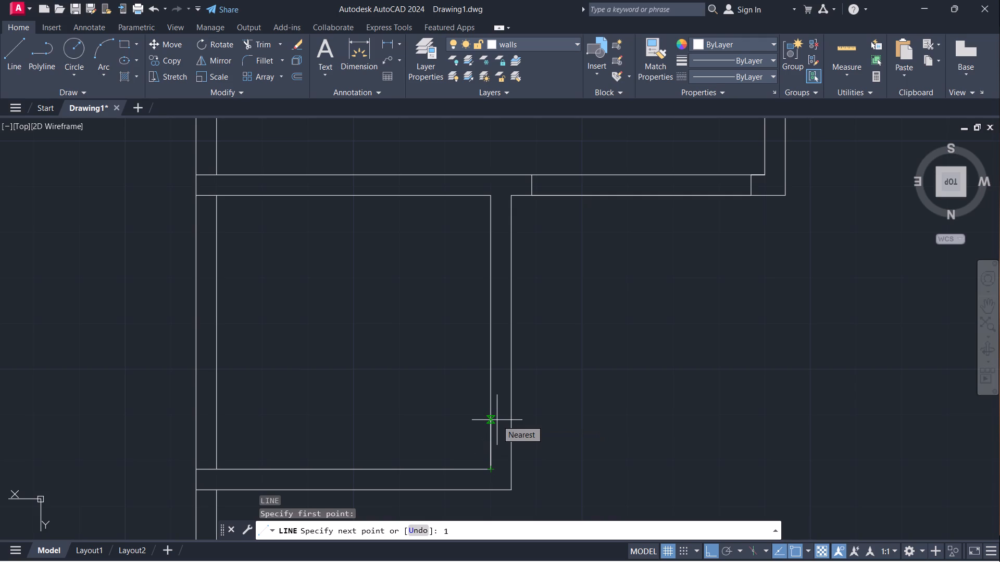
pyautogui.press("'")
pyautogui.press('Return')
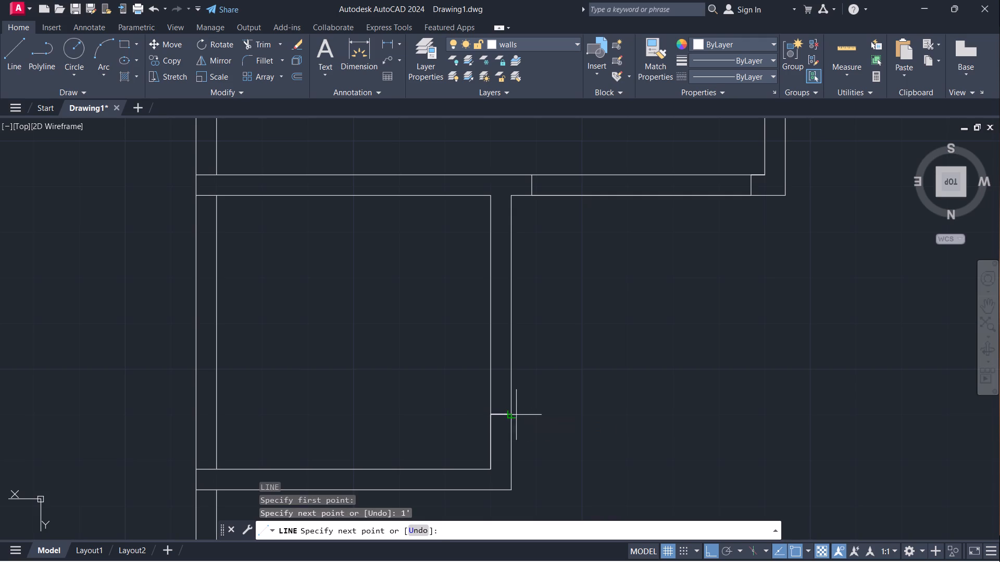
pyautogui.click(511, 415)
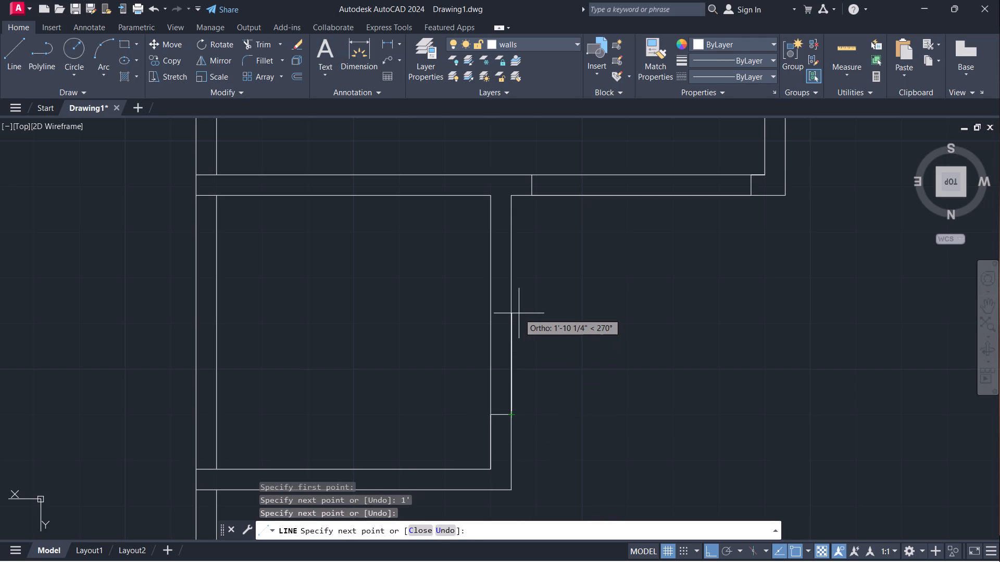
pyautogui.press('3')
pyautogui.press("'")
pyautogui.press('Return')
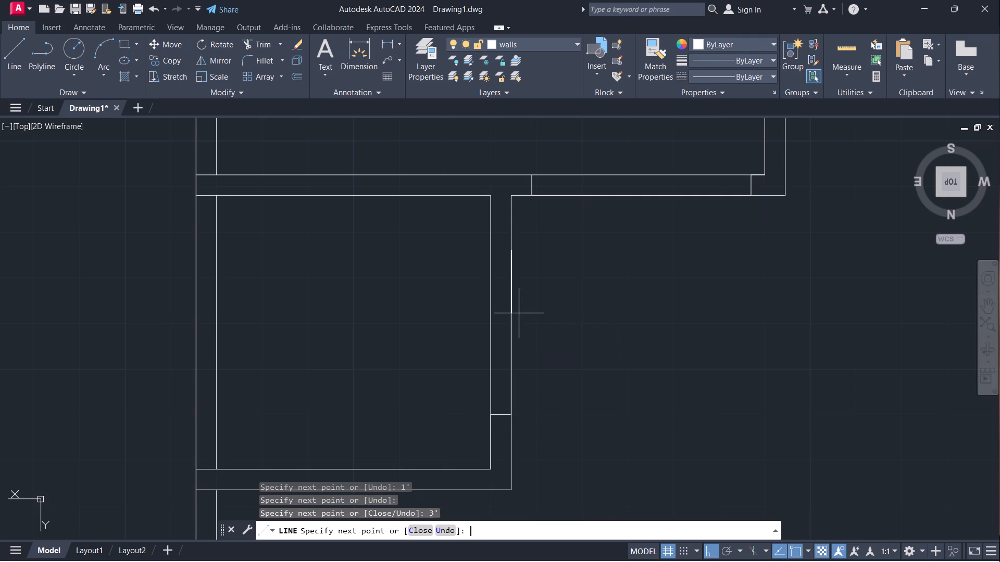
pyautogui.click(494, 247)
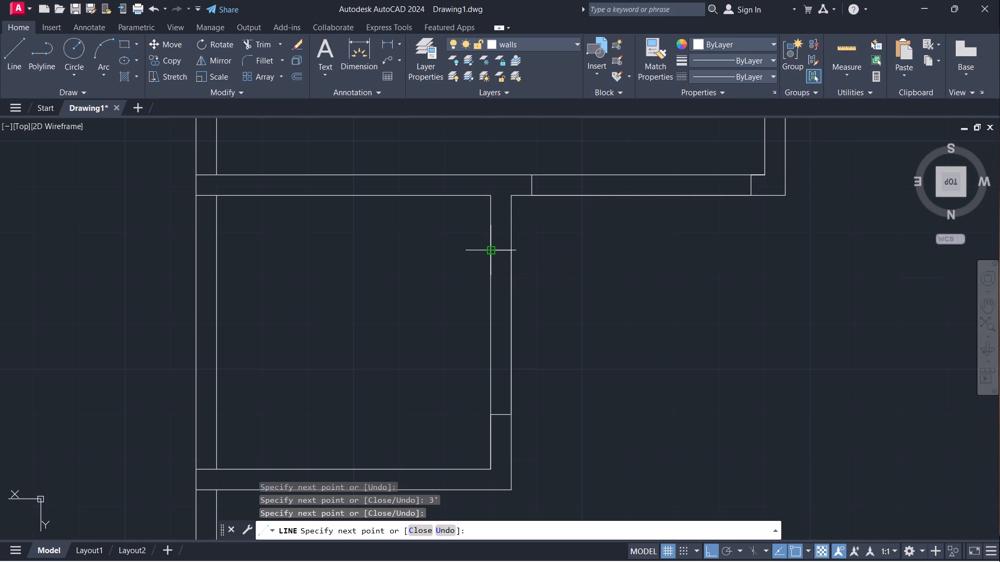
pyautogui.press('Escape')
# Trim the wall lines within the marked openings of the house's east and north walls and the northwest room's east and west walls.
pyautogui.scroll(-2, 572, 261)
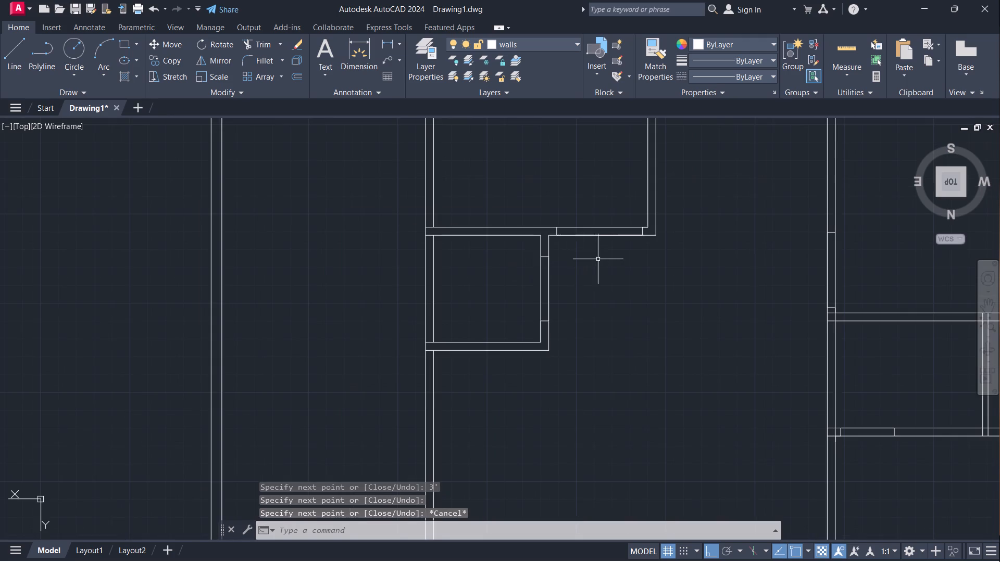
pyautogui.scroll(-2, 609, 272)
pyautogui.moveTo(648, 298); pyautogui.dragTo(590, 285, button='middle')
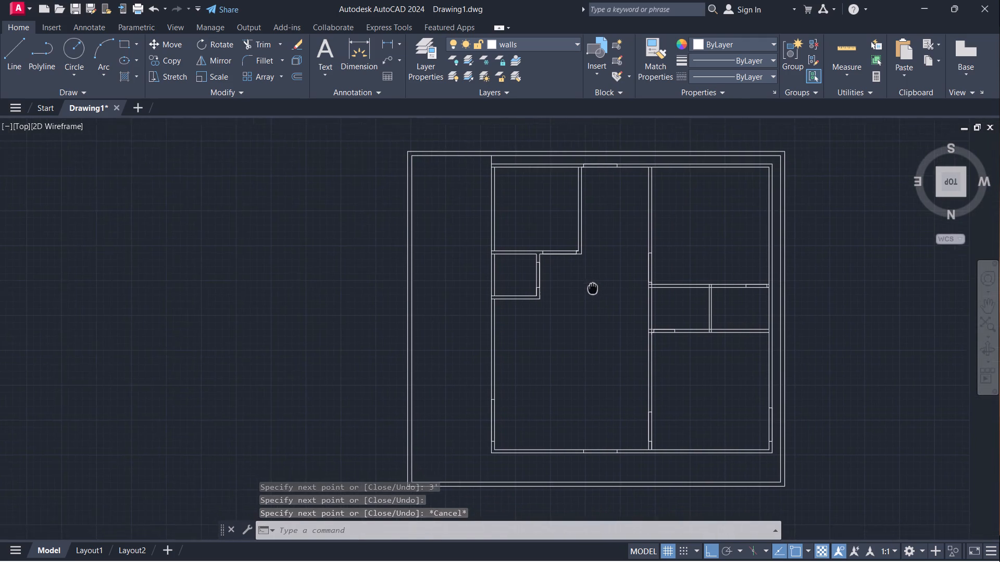
pyautogui.moveTo(590, 285); pyautogui.dragTo(583, 282, button='middle')
pyautogui.write('tr')
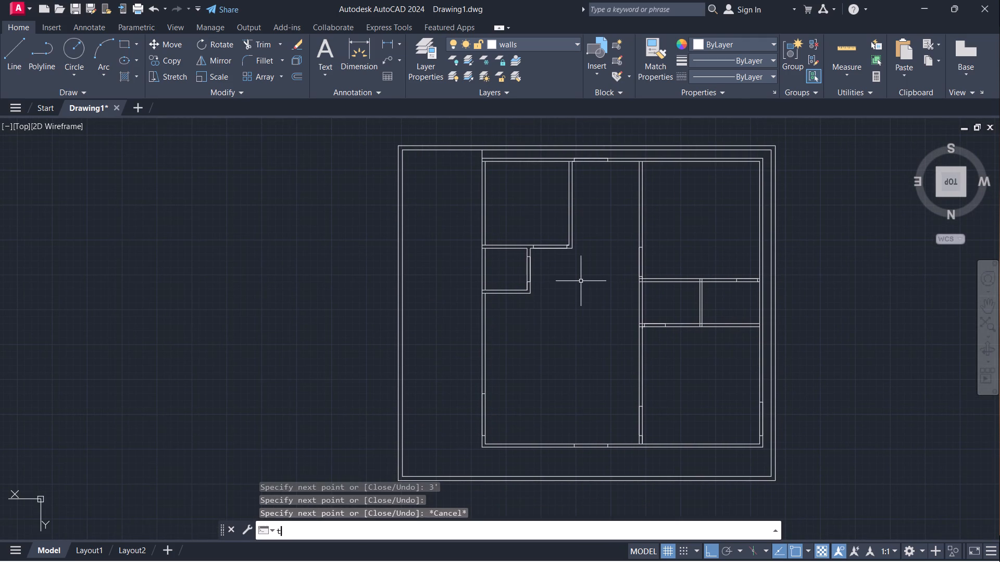
pyautogui.press('Return')
pyautogui.moveTo(507, 412); pyautogui.dragTo(470, 407)
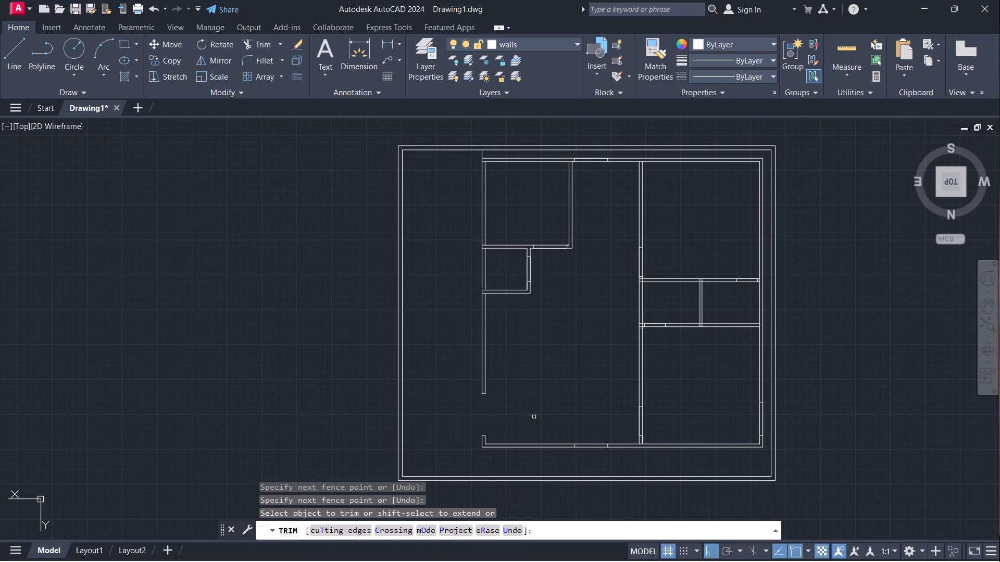
pyautogui.moveTo(590, 427); pyautogui.dragTo(584, 457)
pyautogui.moveTo(611, 420); pyautogui.dragTo(661, 418)
pyautogui.moveTo(742, 416); pyautogui.dragTo(766, 414)
# Trim out the remaining openings in the small west rooms, southwest room's east wall, small east room, southeast room's north wall and south outer wall.
pyautogui.moveTo(657, 312); pyautogui.dragTo(656, 347)
pyautogui.moveTo(744, 260); pyautogui.dragTo(745, 285)
pyautogui.moveTo(665, 260); pyautogui.dragTo(621, 271)
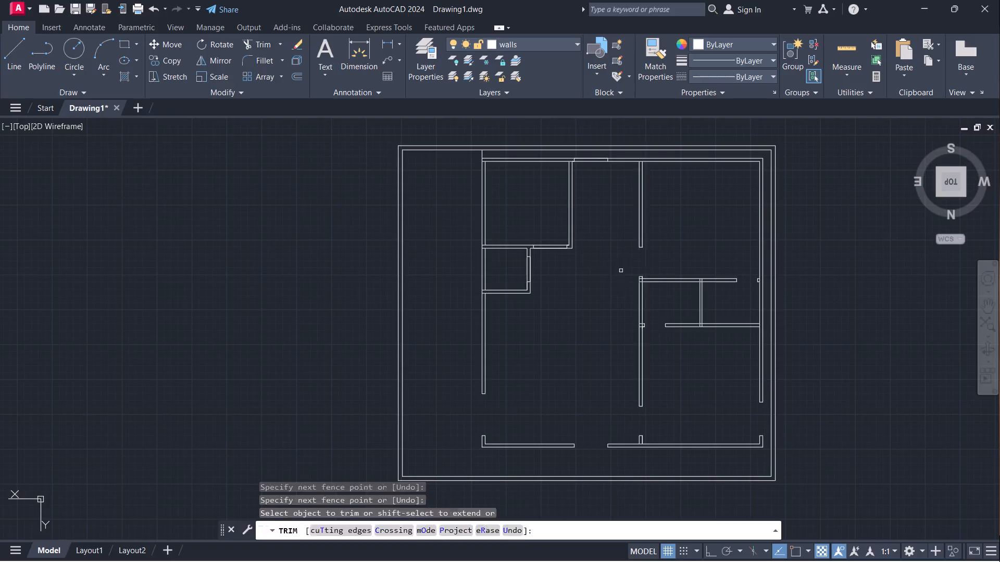
pyautogui.moveTo(509, 272); pyautogui.dragTo(546, 272)
pyautogui.moveTo(552, 233); pyautogui.dragTo(553, 238)
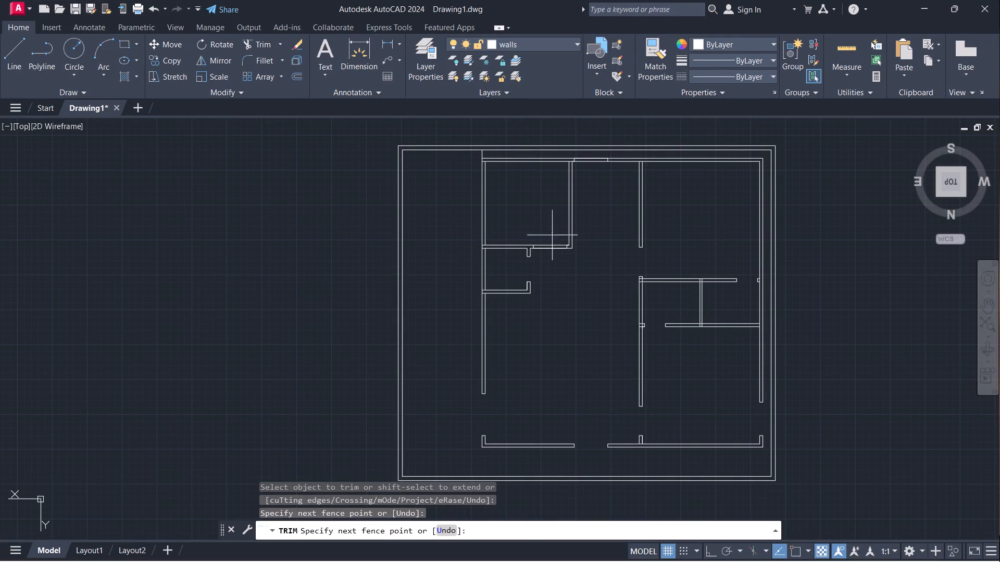
pyautogui.moveTo(553, 238); pyautogui.dragTo(553, 263)
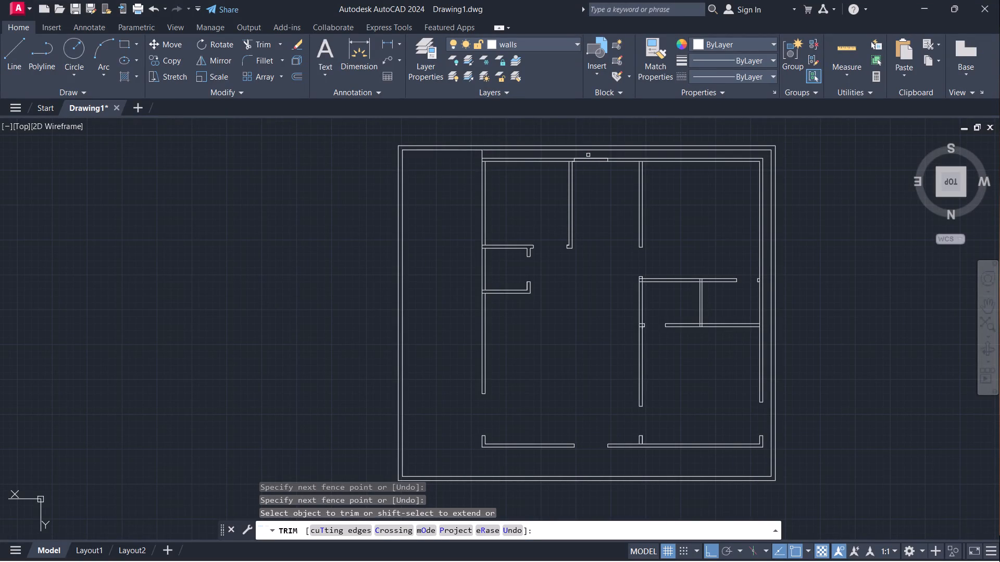
pyautogui.moveTo(588, 155); pyautogui.dragTo(594, 181)
pyautogui.press('Escape')
# Trim the overlapping wall lines where the small west rooms' south and north walls meet their east wall.
pyautogui.press('t')
pyautogui.press('r')
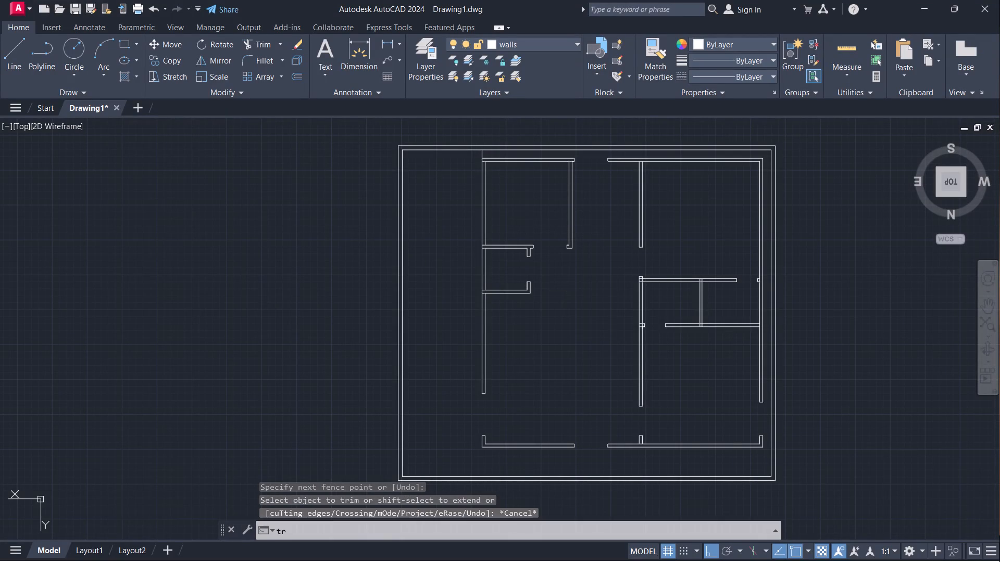
pyautogui.press('Return')
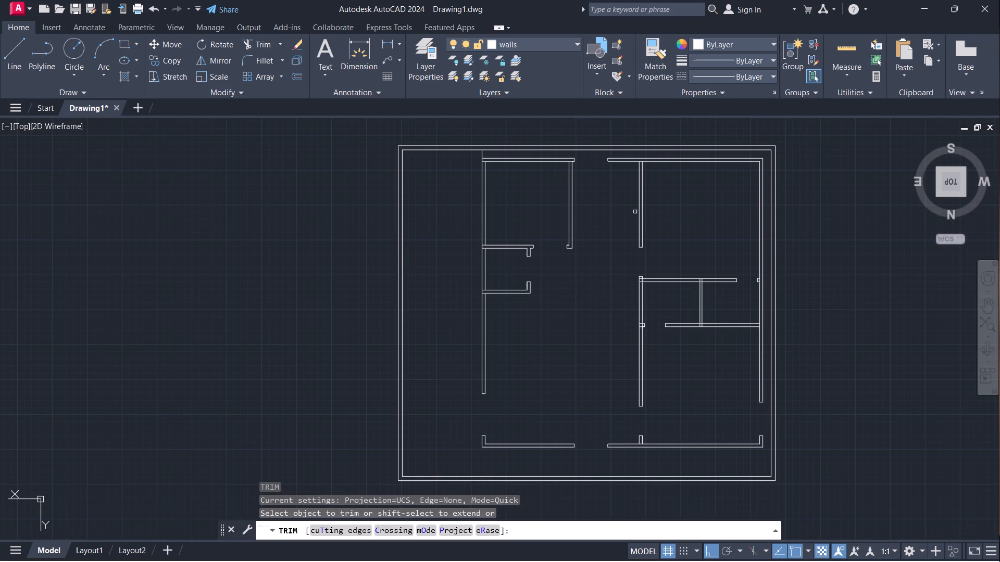
pyautogui.scroll(4, 648, 308)
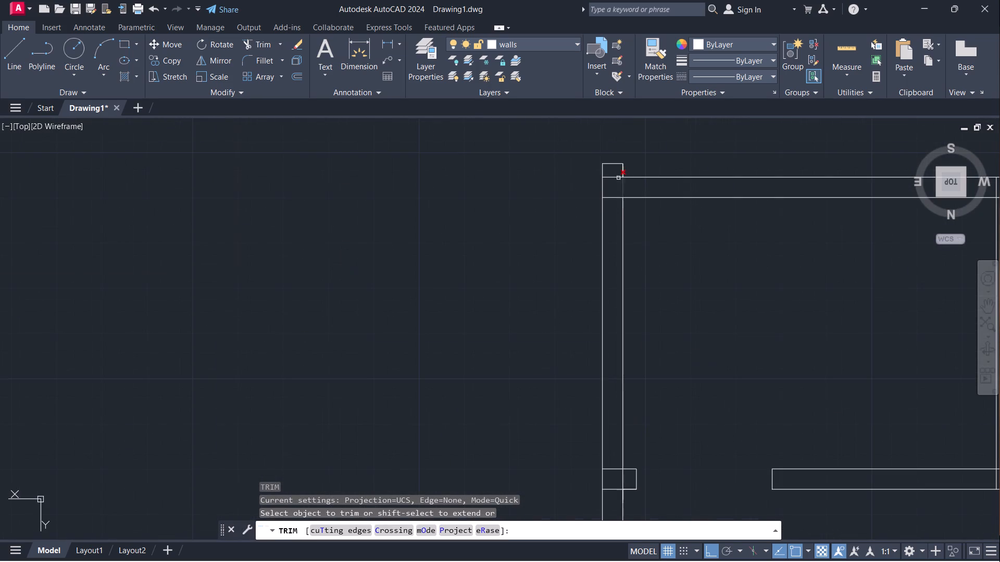
pyautogui.moveTo(615, 171); pyautogui.dragTo(613, 201)
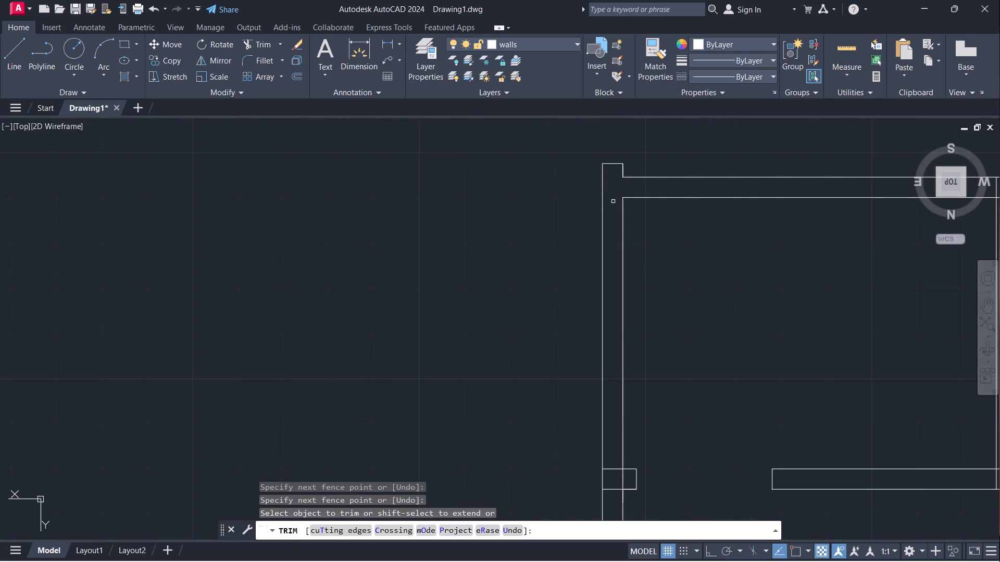
pyautogui.scroll(-2, 644, 231)
pyautogui.scroll(2, 633, 337)
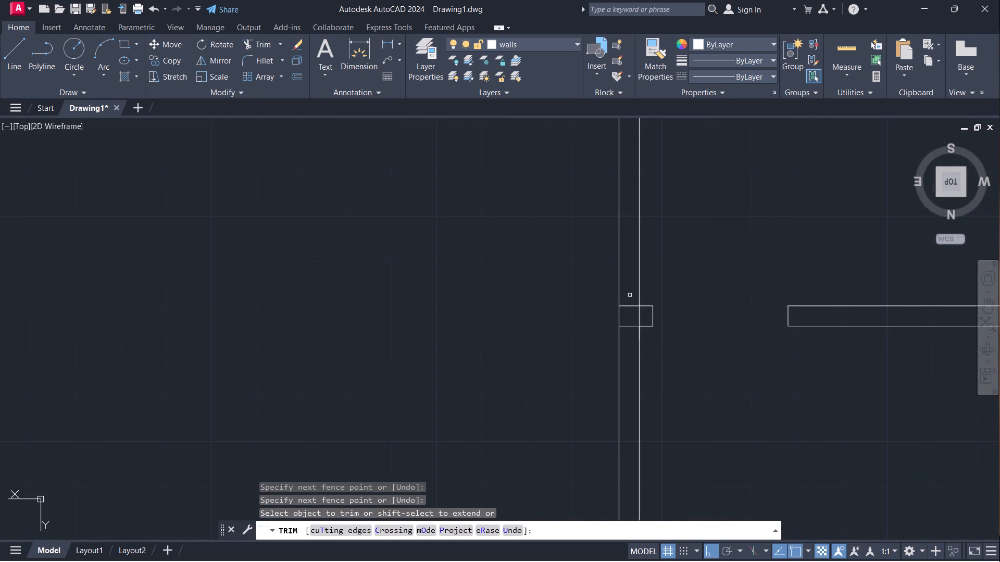
pyautogui.moveTo(630, 295); pyautogui.dragTo(628, 335)
pyautogui.scroll(-3, 690, 314)
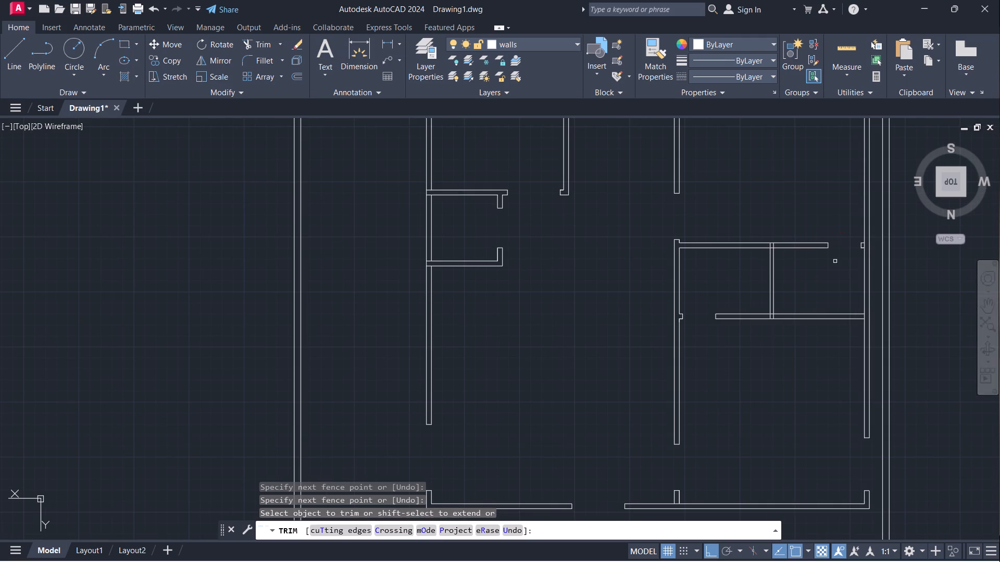
# Trim the junction lines at the small west rooms: the south-wall stub on the house's west wall and both ends of the 3" partition.
pyautogui.moveTo(748, 410); pyautogui.dragTo(748, 330, button='middle')
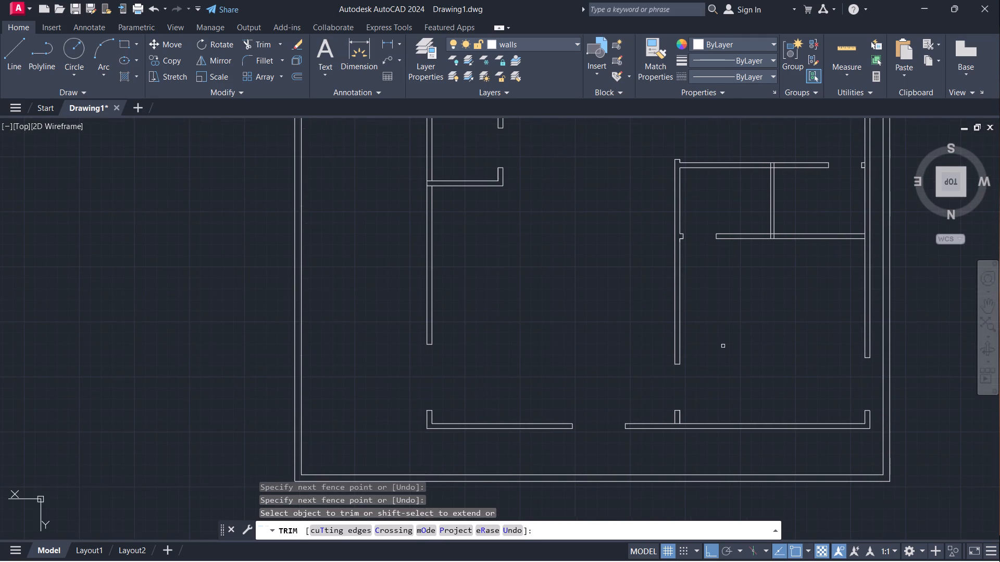
pyautogui.scroll(-1, 739, 347)
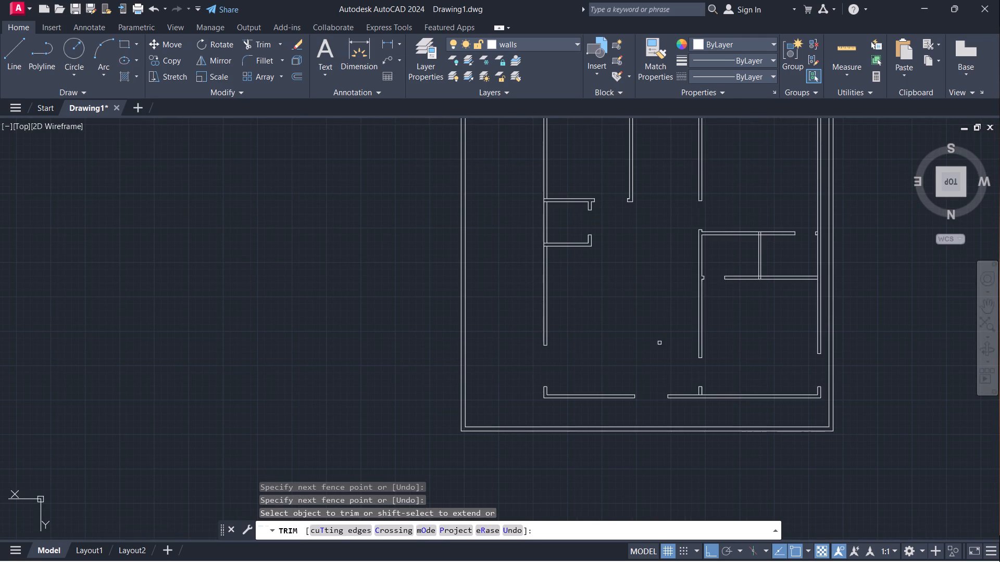
pyautogui.moveTo(772, 361); pyautogui.dragTo(628, 413, button='middle')
pyautogui.scroll(-1, 764, 367)
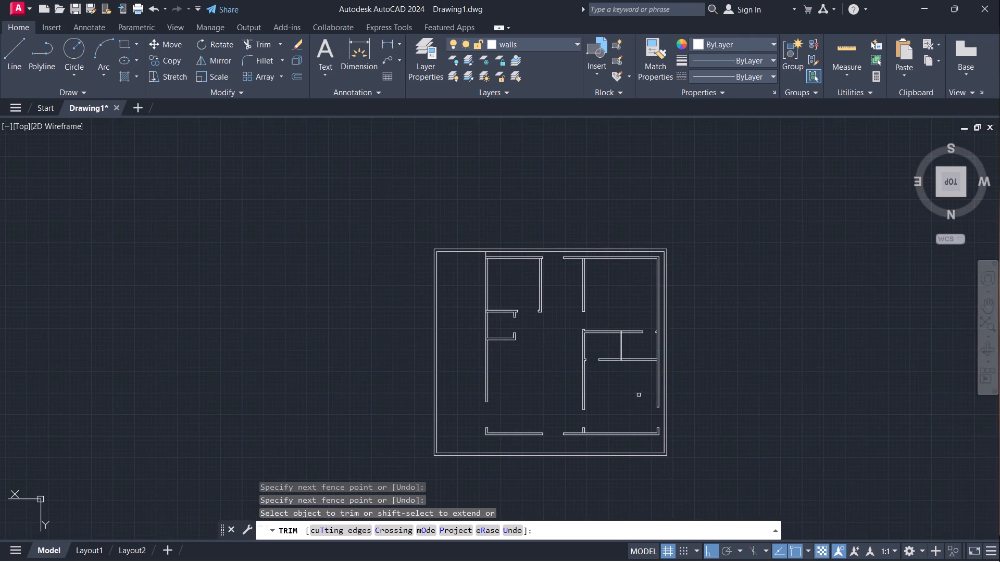
pyautogui.scroll(5, 661, 329)
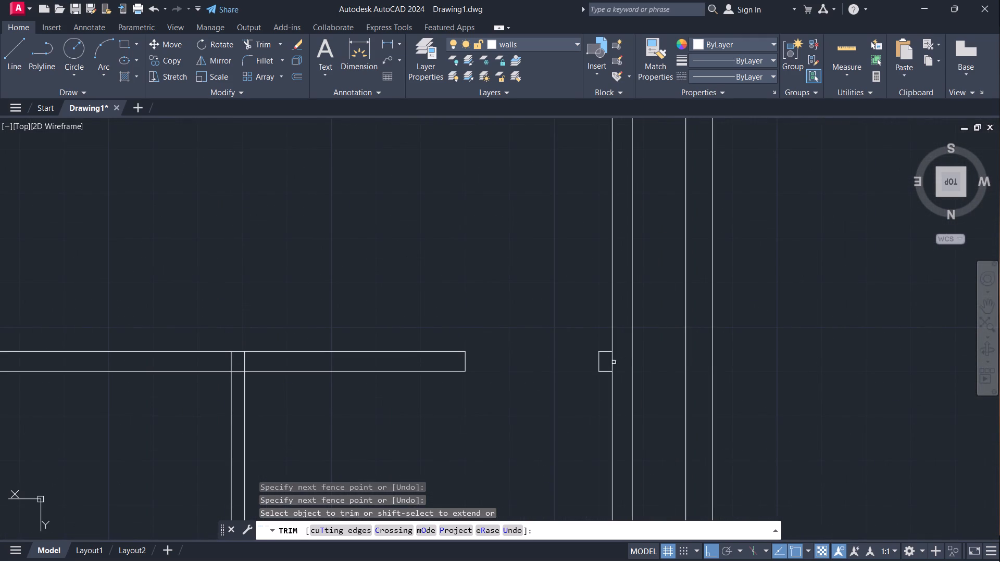
pyautogui.click(612, 363)
pyautogui.scroll(-3, 659, 334)
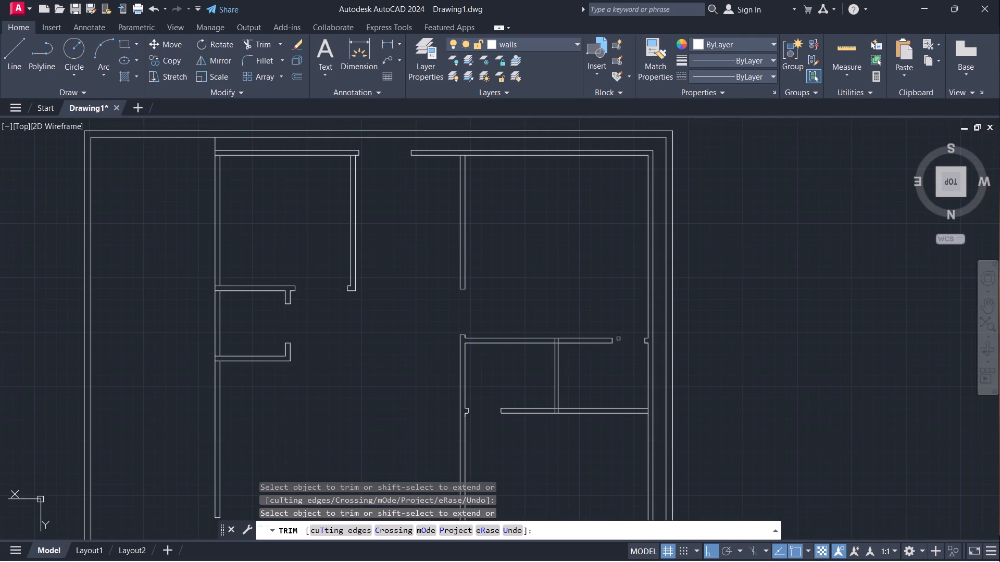
pyautogui.scroll(3, 542, 350)
pyautogui.moveTo(578, 328); pyautogui.dragTo(581, 330)
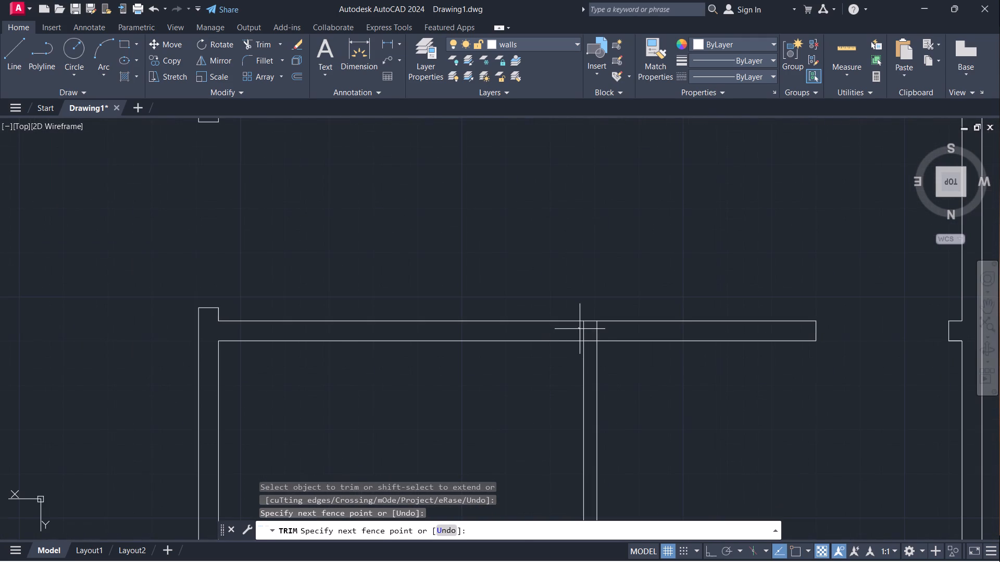
pyautogui.moveTo(581, 330); pyautogui.dragTo(602, 334)
pyautogui.scroll(-1, 611, 323)
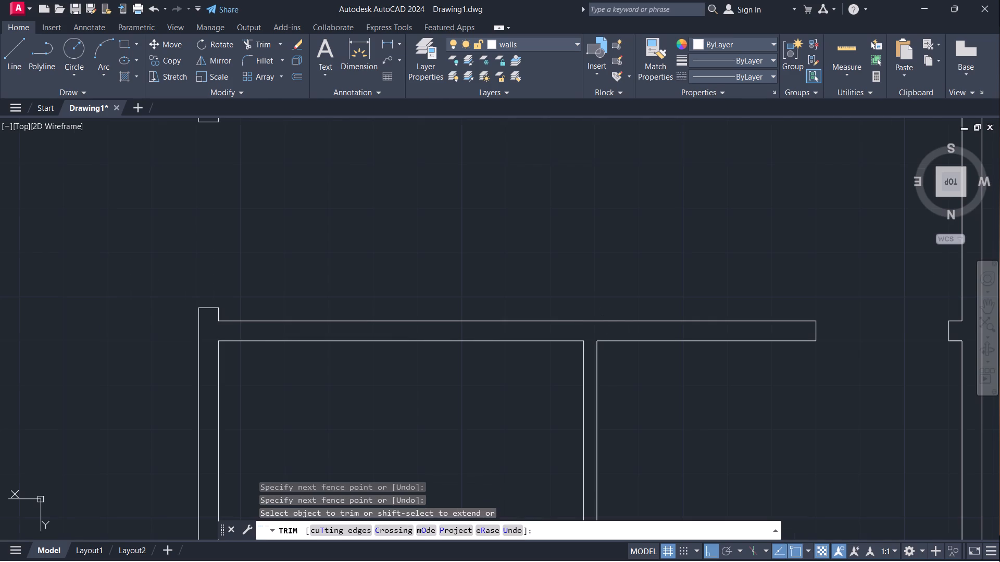
pyautogui.scroll(-2, 626, 313)
pyautogui.scroll(5, 607, 406)
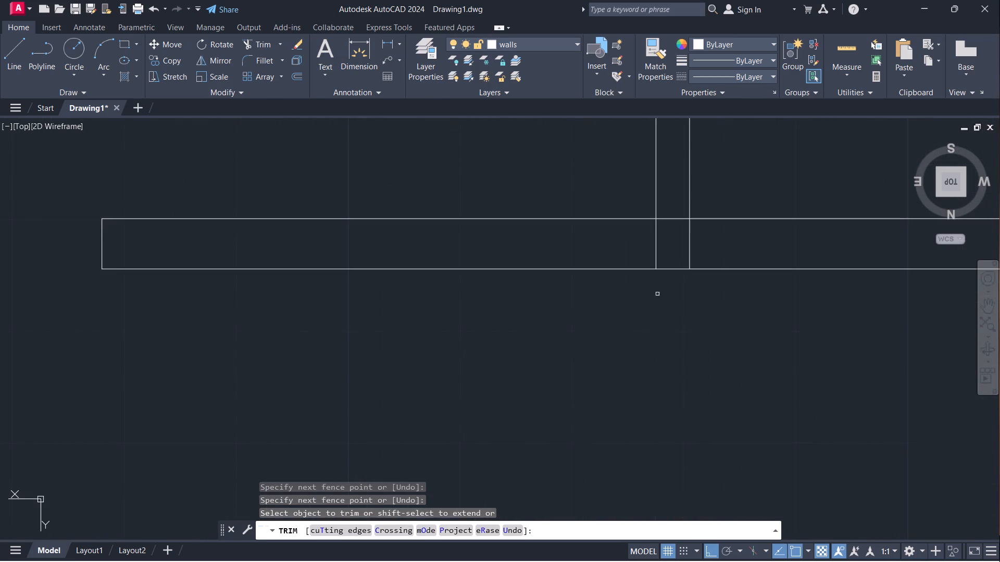
pyautogui.moveTo(642, 244); pyautogui.dragTo(709, 249)
# Trim the wall line crossing the junction of the northwest room's east wall and the house's north wall.
pyautogui.scroll(-6, 641, 321)
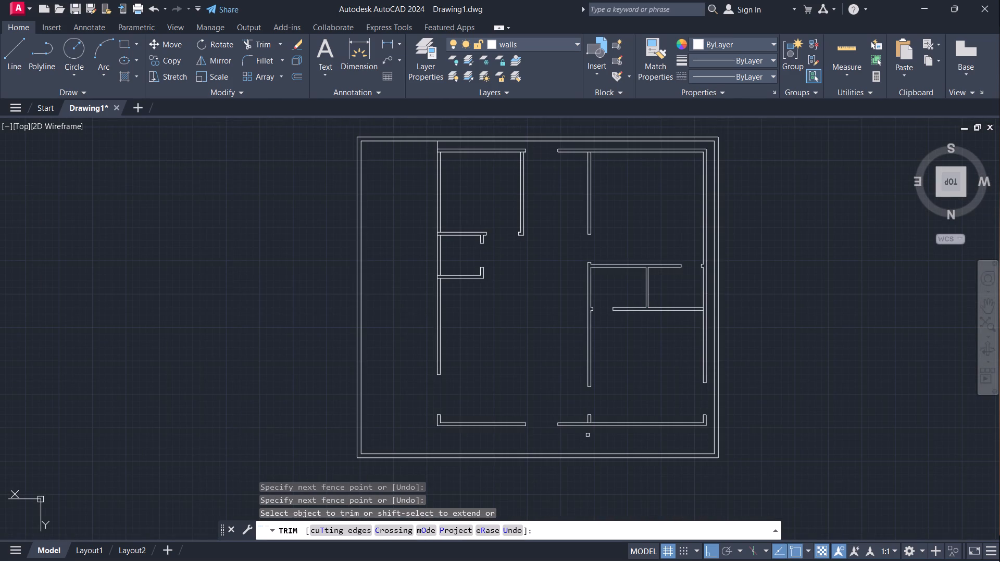
pyautogui.scroll(5, 586, 435)
pyautogui.moveTo(605, 313); pyautogui.dragTo(605, 335)
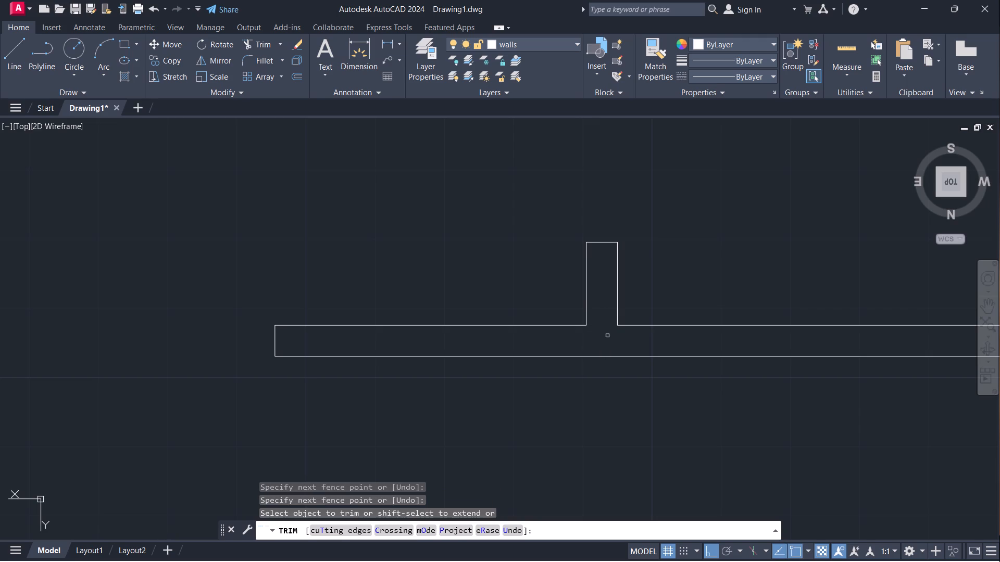
# Trim the south wall's inner line where the southeast room's west wall and the southwest room's east wall join it.
pyautogui.scroll(-4, 628, 310)
pyautogui.scroll(-1, 527, 277)
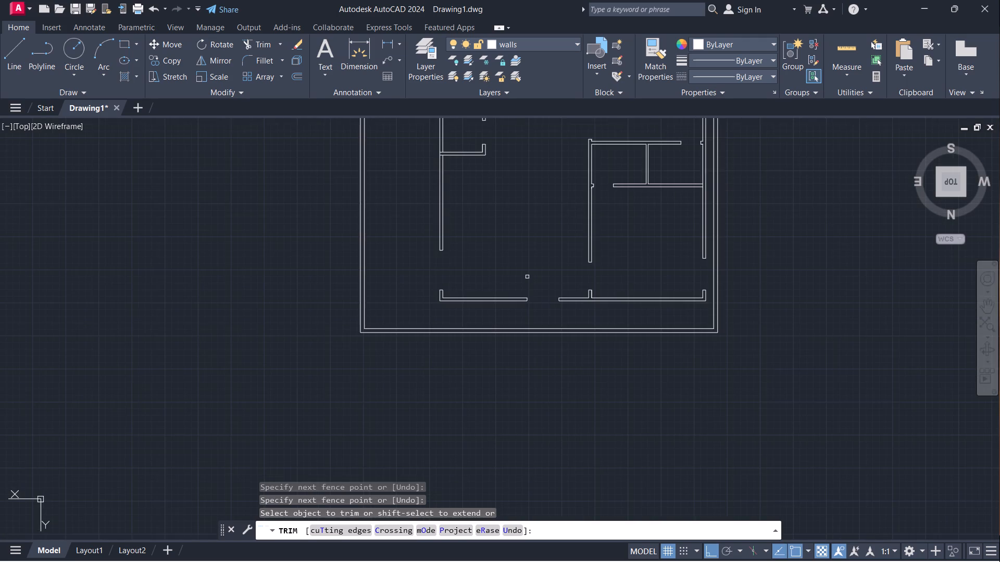
pyautogui.moveTo(528, 264); pyautogui.dragTo(522, 401, button='middle')
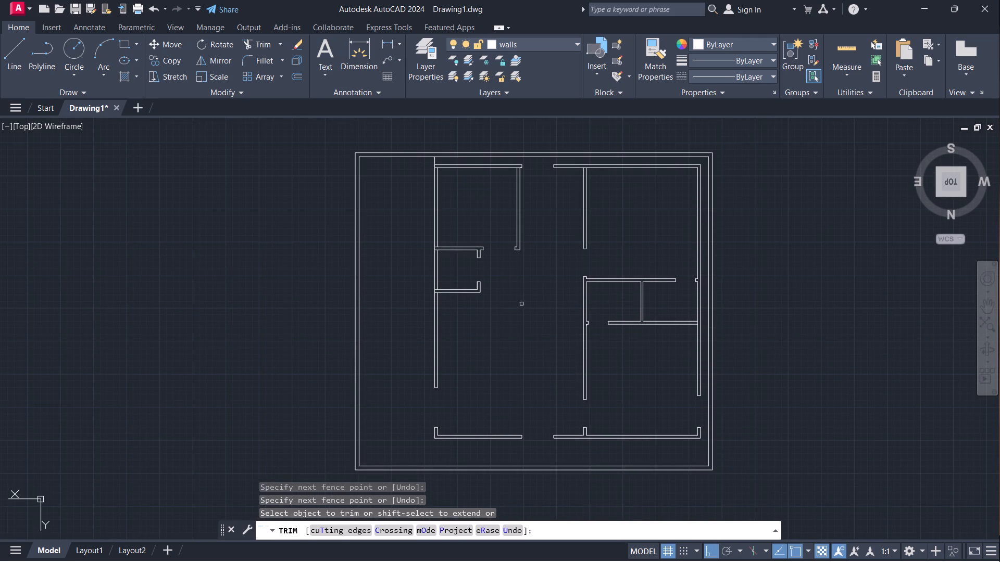
pyautogui.moveTo(545, 189); pyautogui.dragTo(545, 210, button='middle')
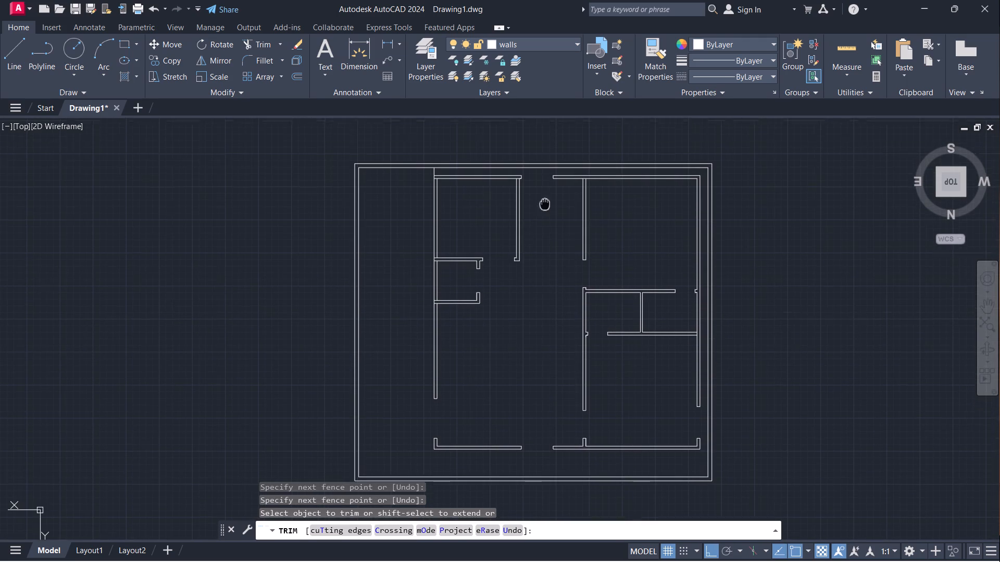
pyautogui.moveTo(545, 210); pyautogui.dragTo(543, 275, button='middle')
pyautogui.scroll(5, 518, 255)
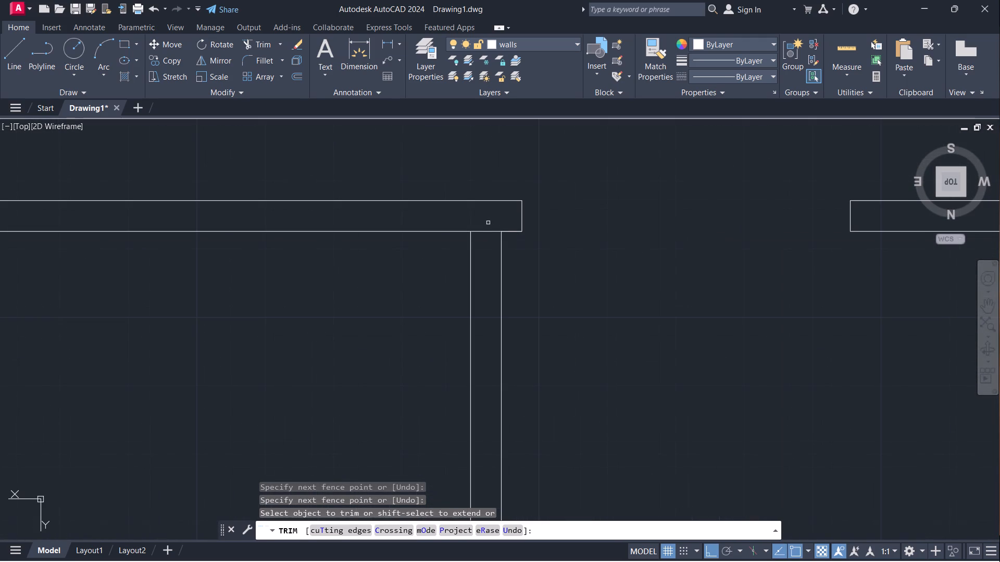
pyautogui.moveTo(482, 223); pyautogui.dragTo(482, 243)
pyautogui.scroll(-2, 553, 253)
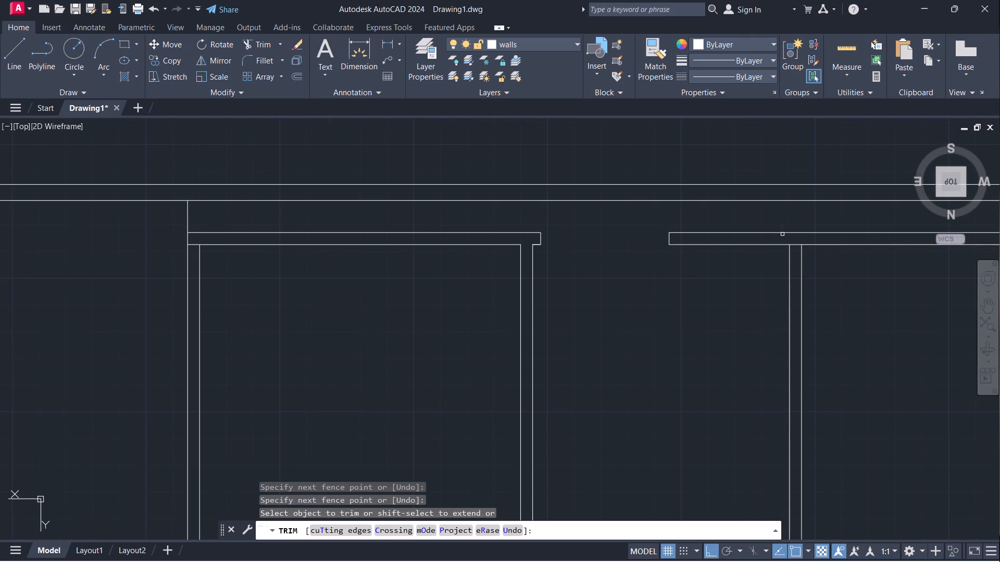
pyautogui.scroll(2, 803, 247)
pyautogui.moveTo(776, 229); pyautogui.dragTo(780, 249)
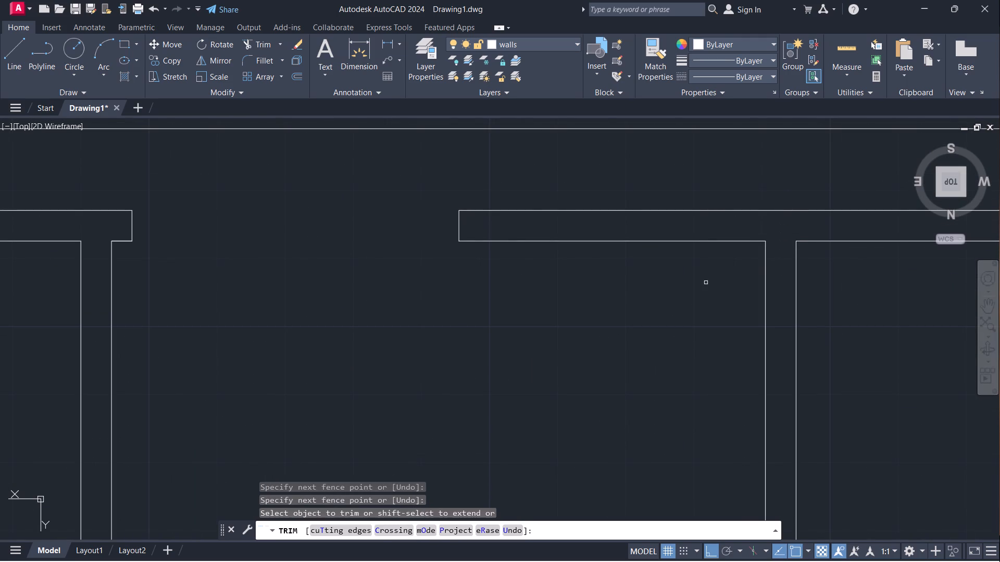
pyautogui.press('Escape')
pyautogui.scroll(-3, 594, 332)
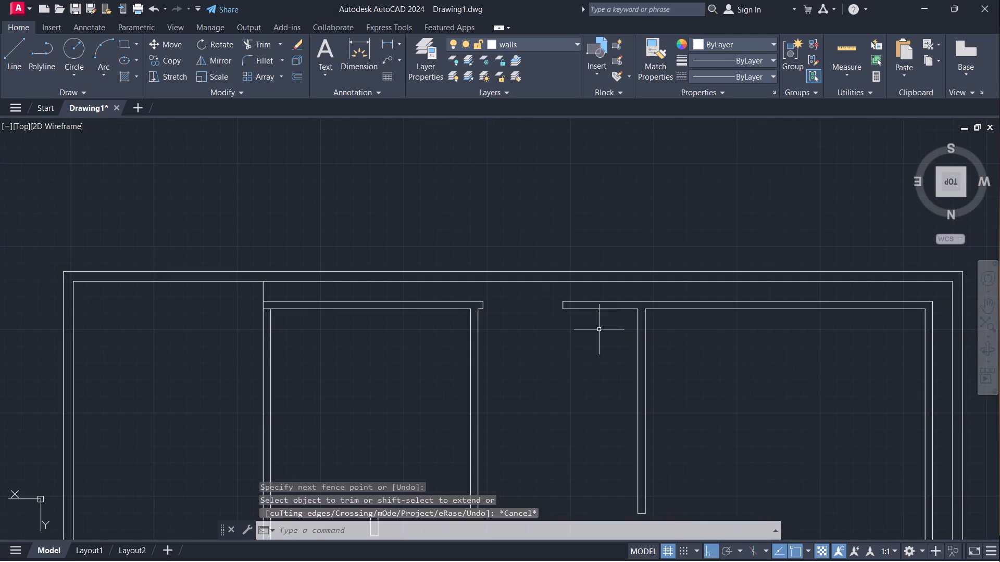
pyautogui.moveTo(583, 351); pyautogui.dragTo(605, 270, button='middle')
pyautogui.scroll(-2, 607, 267)
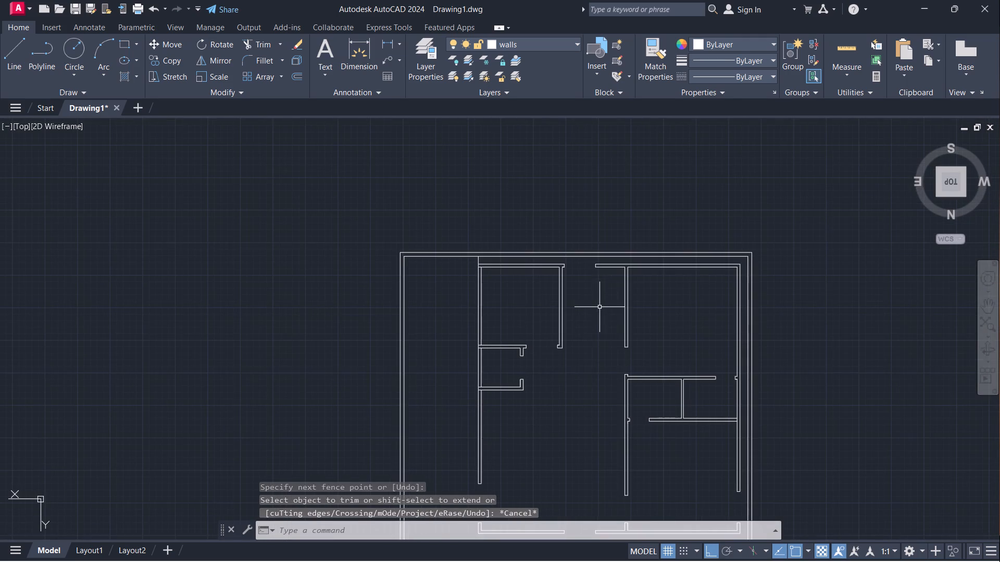
pyautogui.moveTo(595, 341); pyautogui.dragTo(595, 289, button='middle')
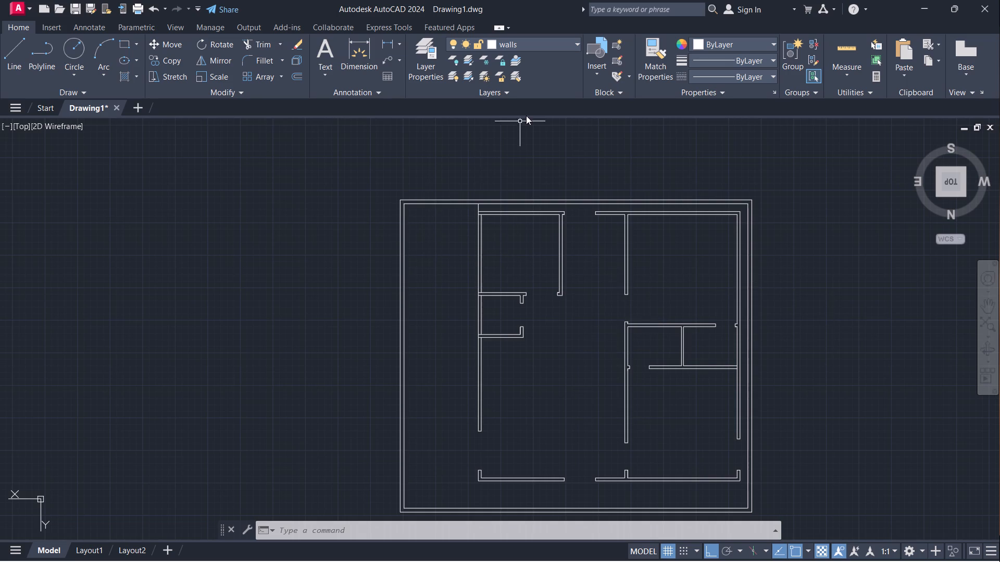
# Create a new layer named "stair case" with magenta color and make it the current layer.
pyautogui.doubleClick(422, 57)
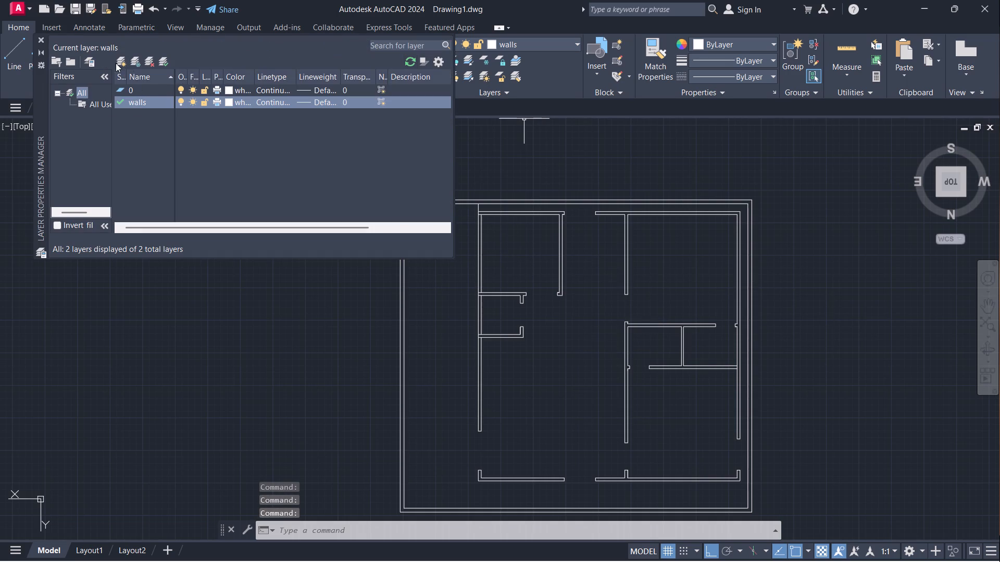
pyautogui.click(120, 59)
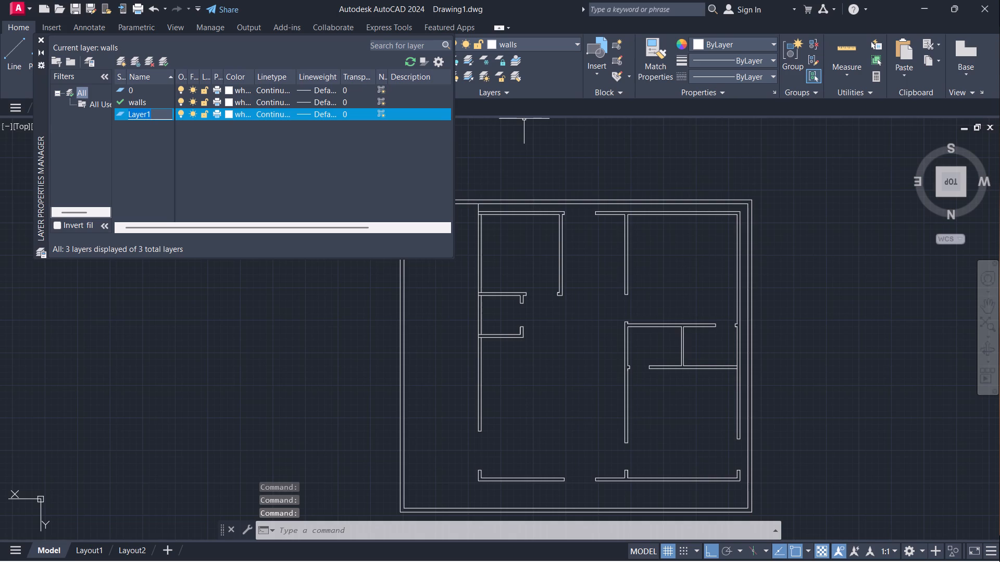
pyautogui.press('BackSpace')
pyautogui.write('stair case')
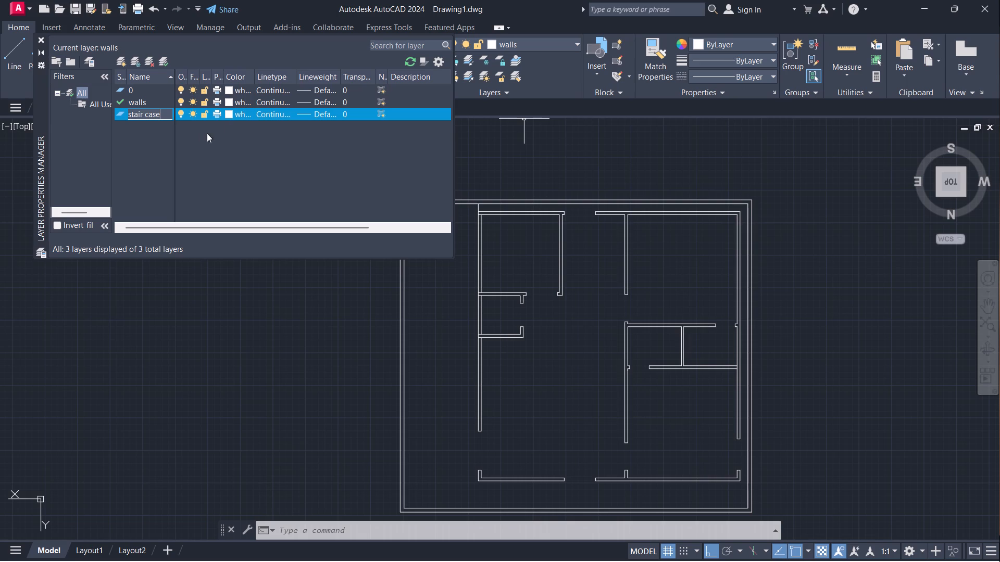
pyautogui.click(228, 118)
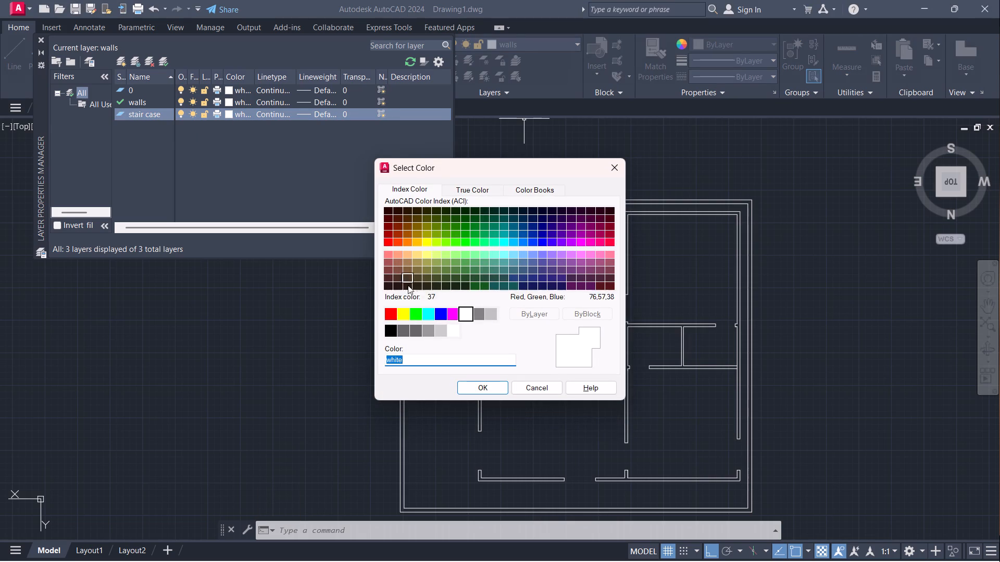
pyautogui.click(449, 312)
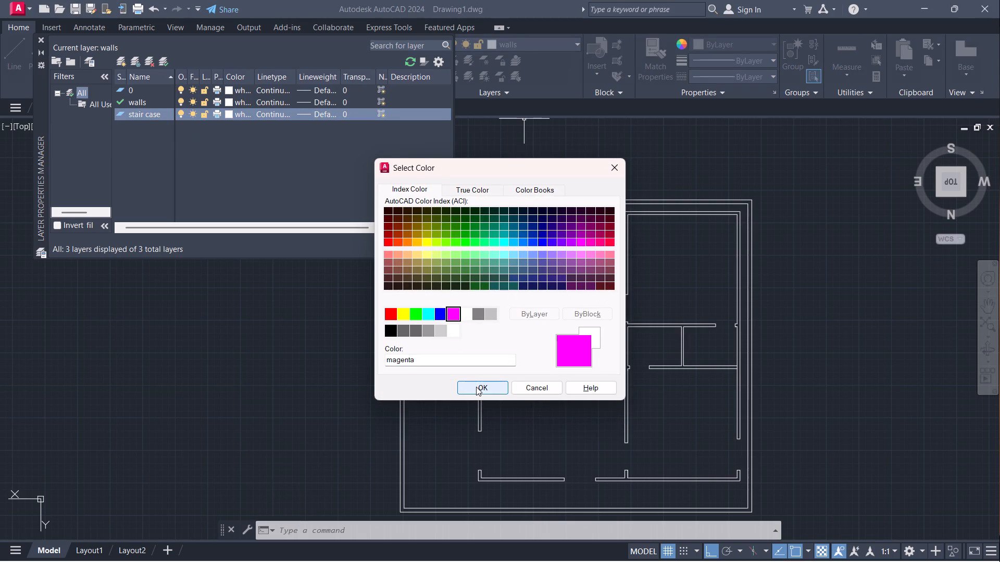
pyautogui.click(476, 387)
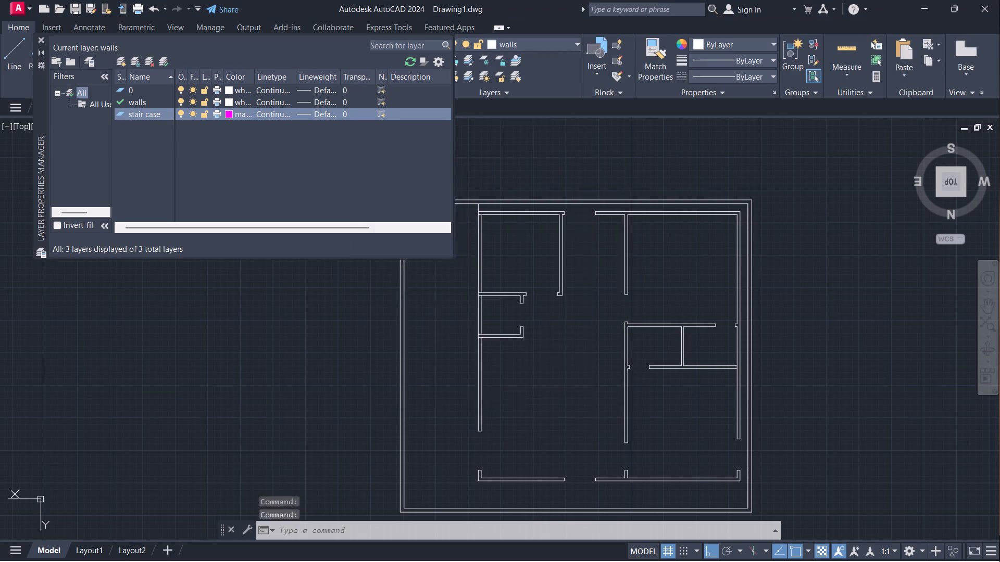
pyautogui.click(166, 62)
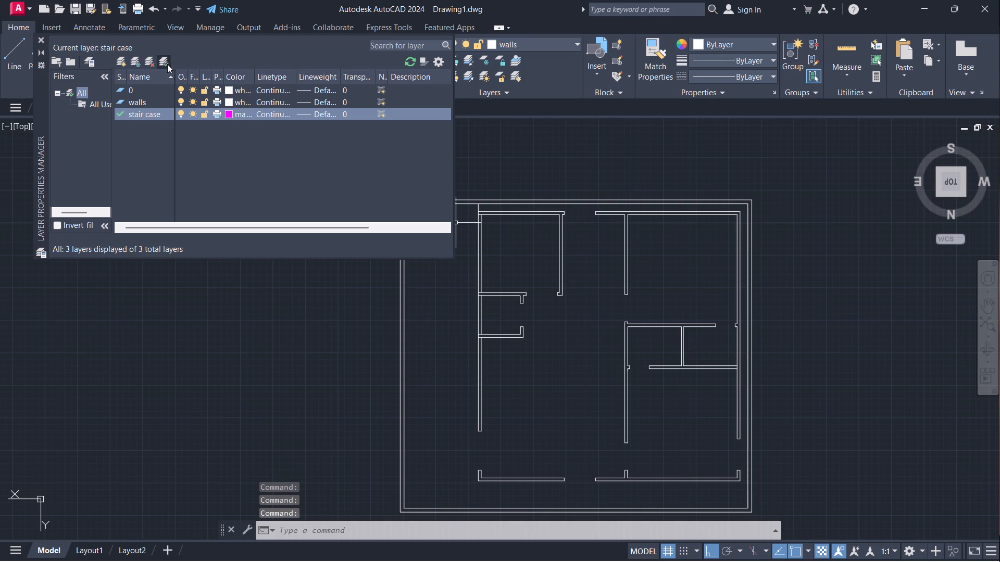
pyautogui.click(40, 36)
# Offset the outer line of the house's east wall 8' eastward, toward the plot's east boundary wall.
pyautogui.scroll(2, 481, 232)
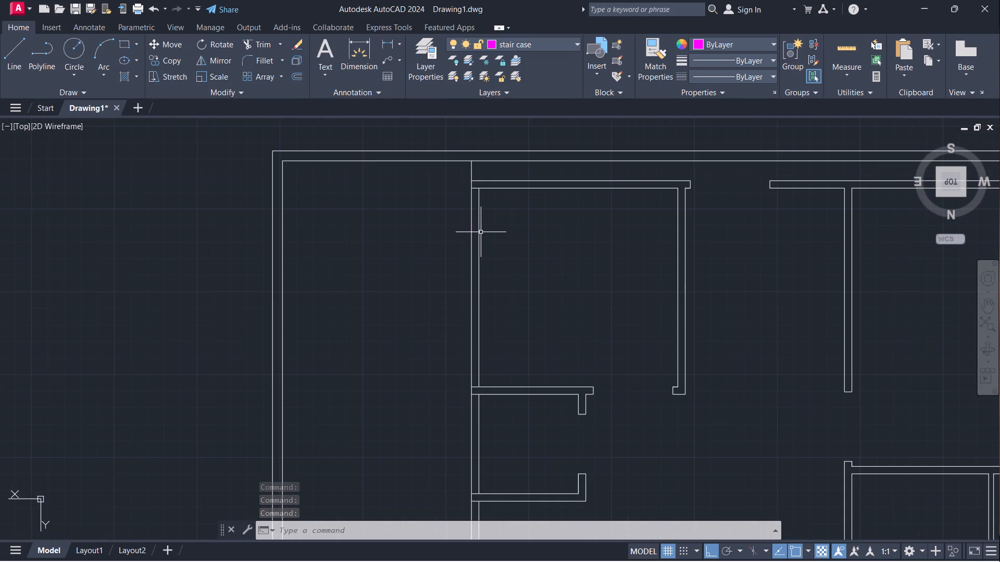
pyautogui.click(471, 233)
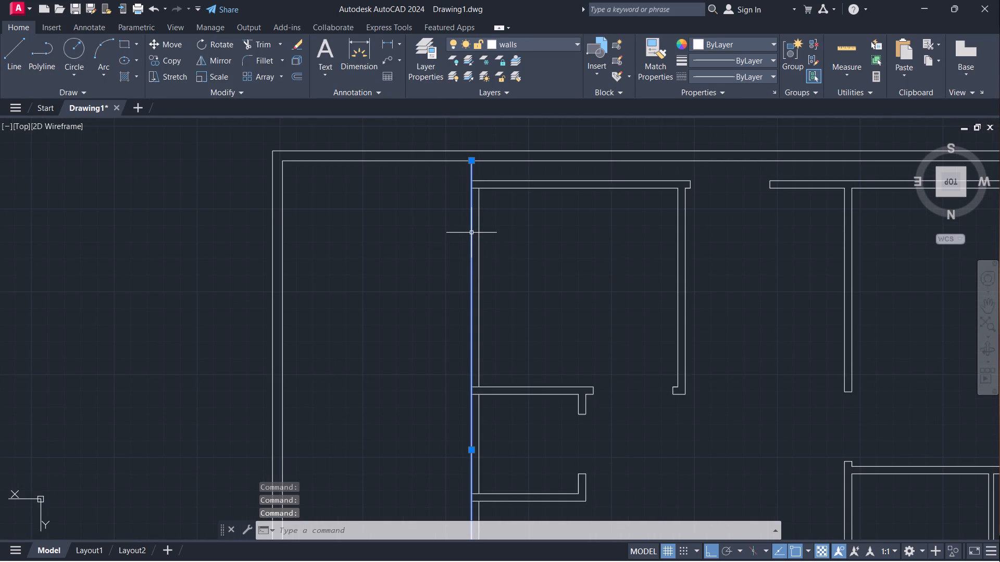
pyautogui.press('o')
pyautogui.press('Return')
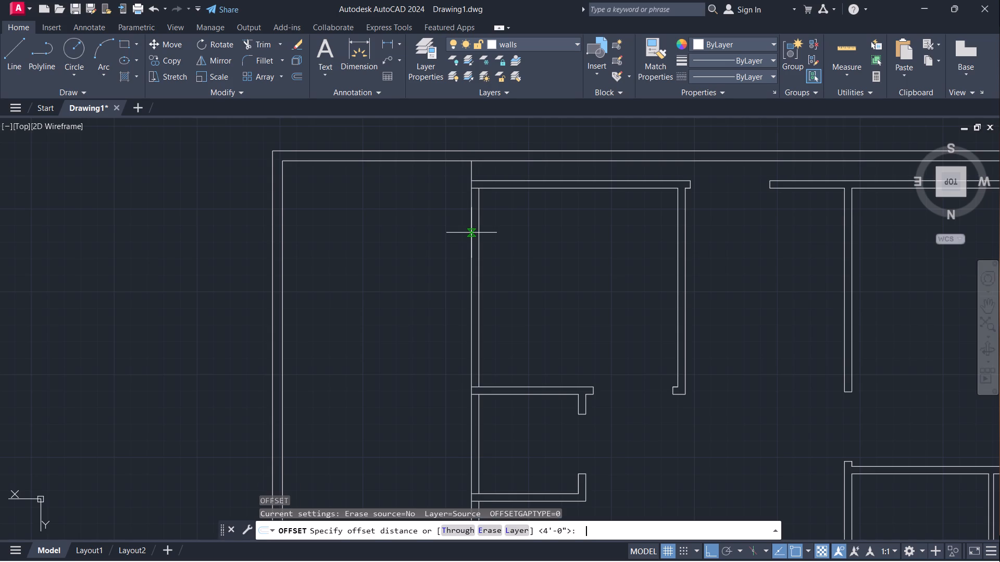
pyautogui.click(471, 233)
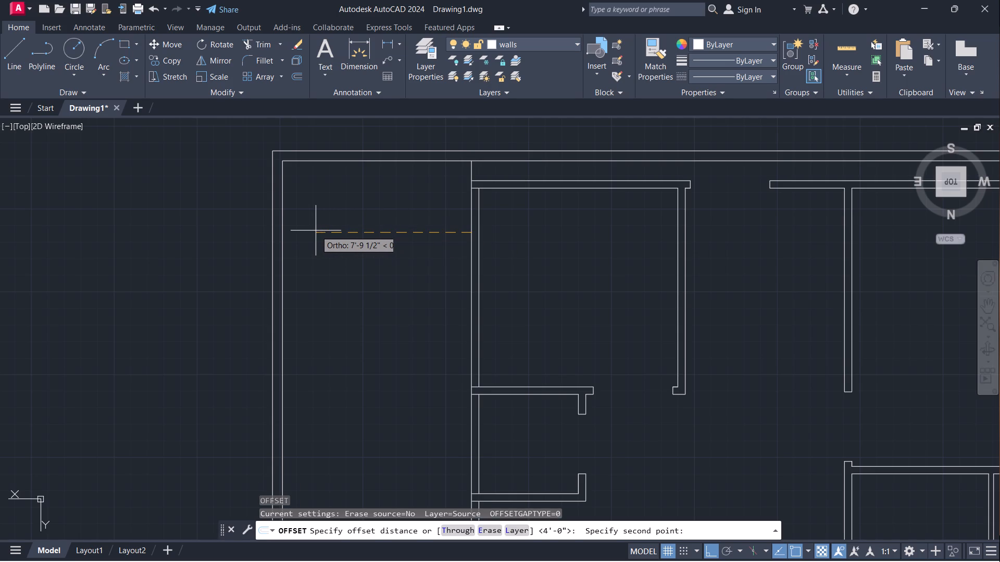
pyautogui.press('8')
pyautogui.press("'")
pyautogui.press('Return')
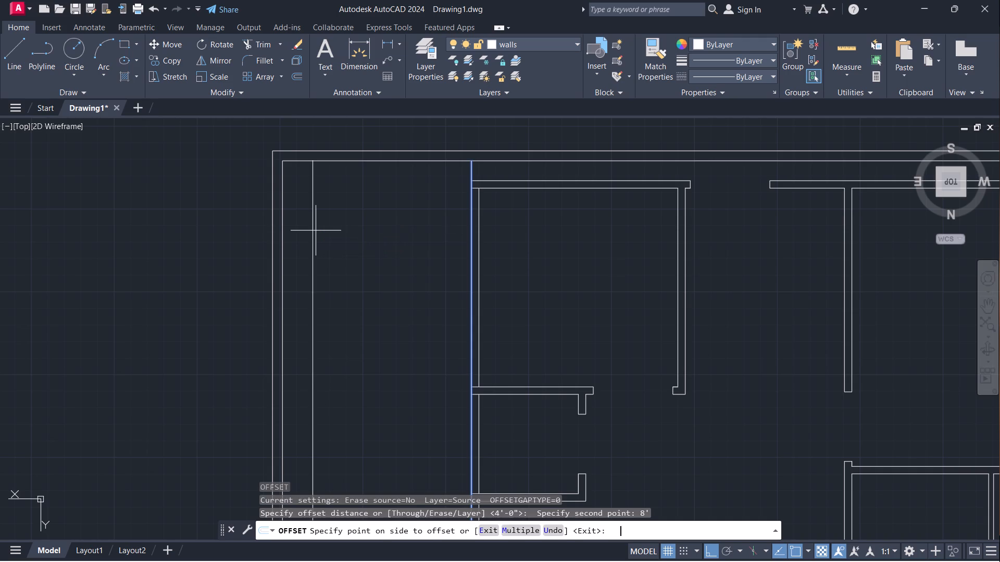
pyautogui.click(315, 231)
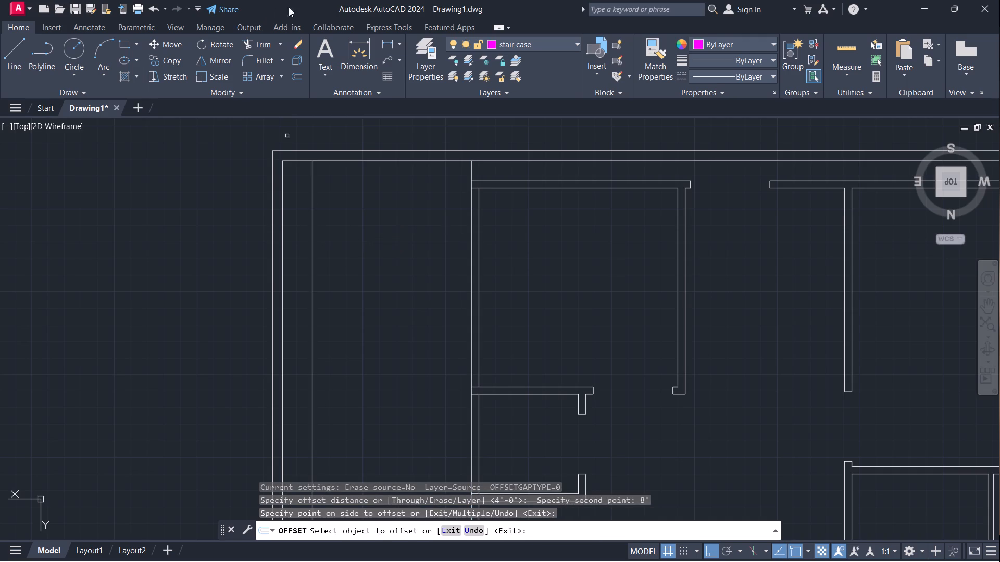
# Measure the gap between the east boundary wall's inner line and the new offset line.
pyautogui.click(384, 42)
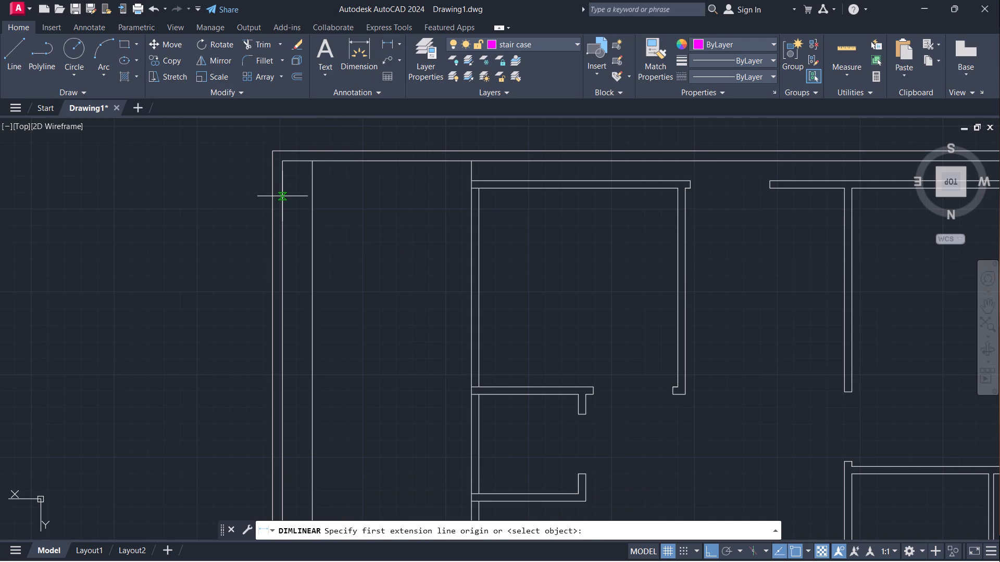
pyautogui.click(282, 196)
pyautogui.click(310, 194)
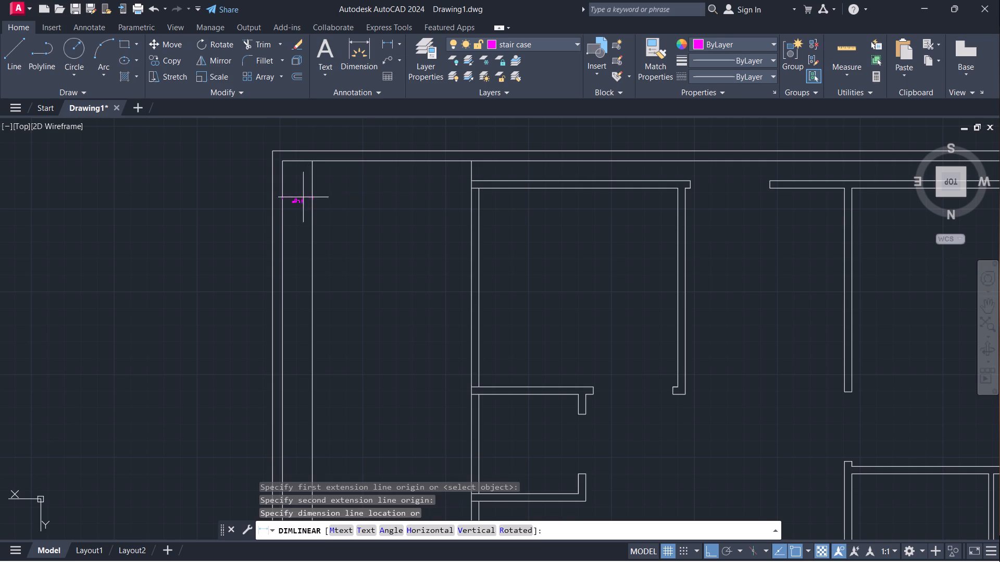
pyautogui.scroll(3, 295, 198)
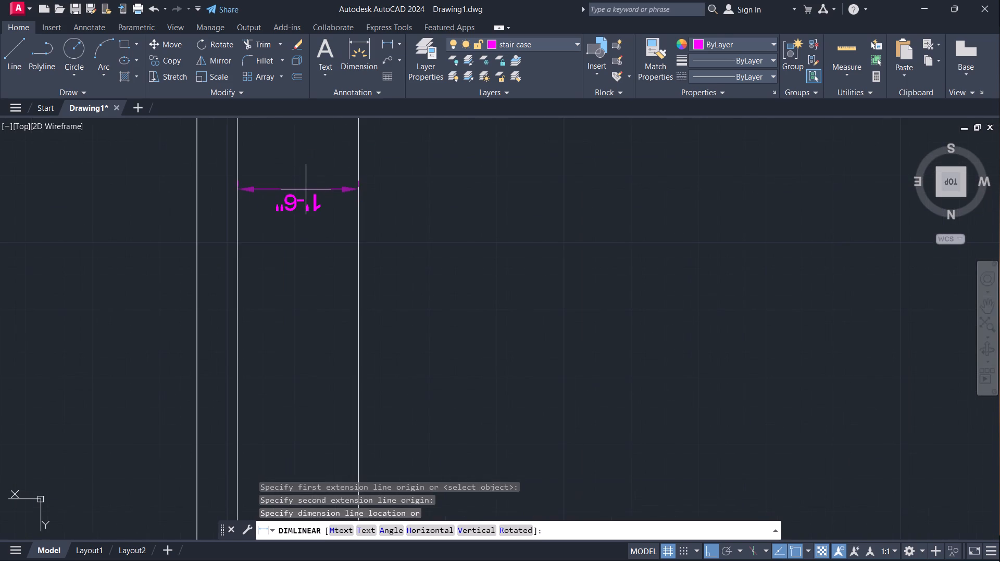
pyautogui.press('Escape')
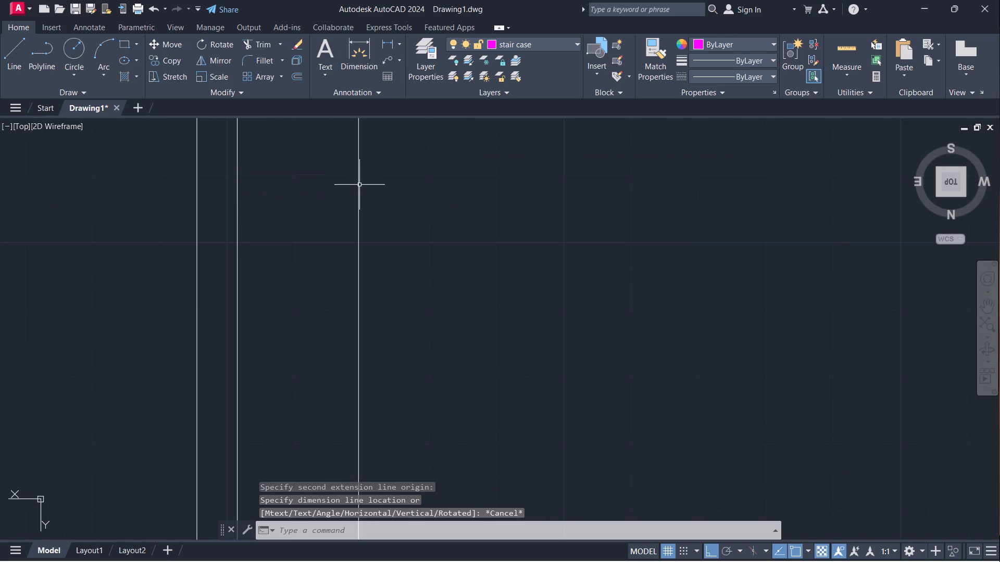
# Offset the new line 4.5" toward the east boundary wall to form the stair area's east wall.
pyautogui.click(360, 185)
pyautogui.press('o')
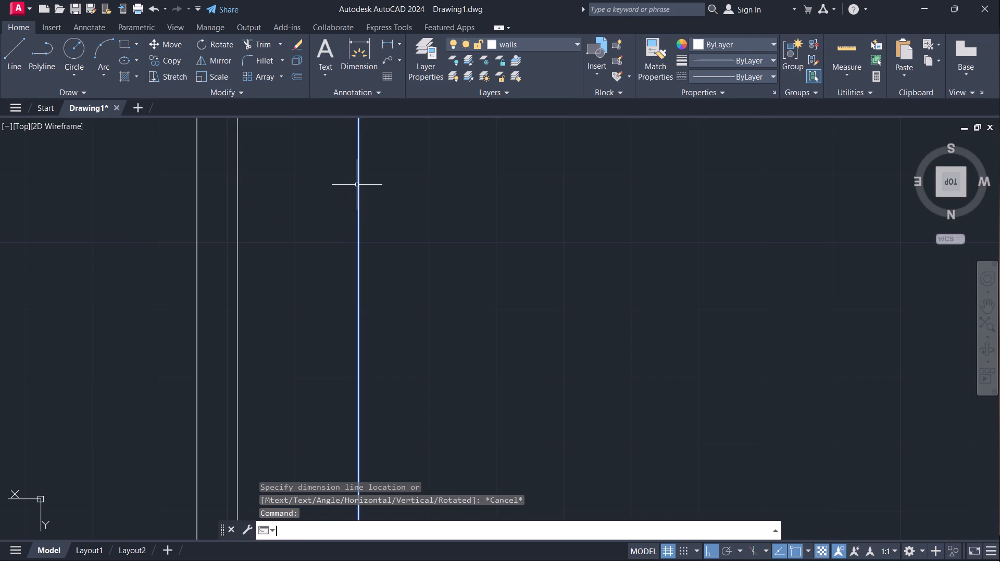
pyautogui.press('Return')
pyautogui.click(357, 187)
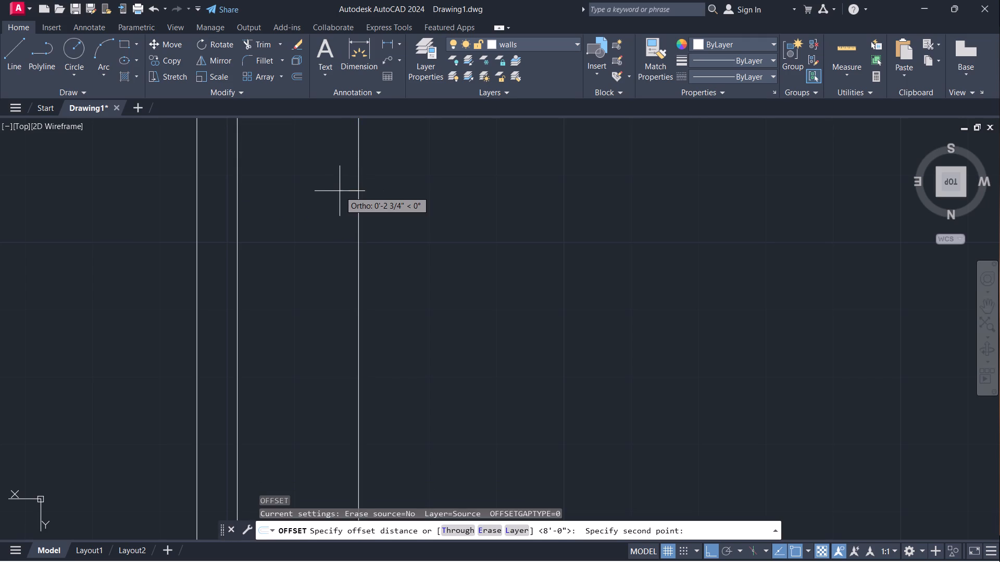
pyautogui.write('4.5"')
pyautogui.press('Return')
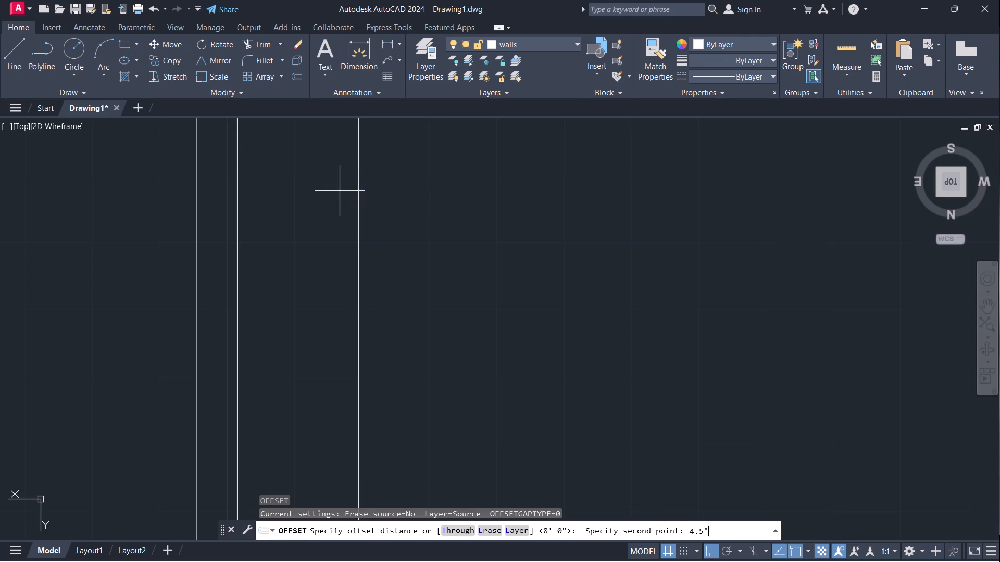
pyautogui.click(315, 191)
pyautogui.scroll(-2, 496, 197)
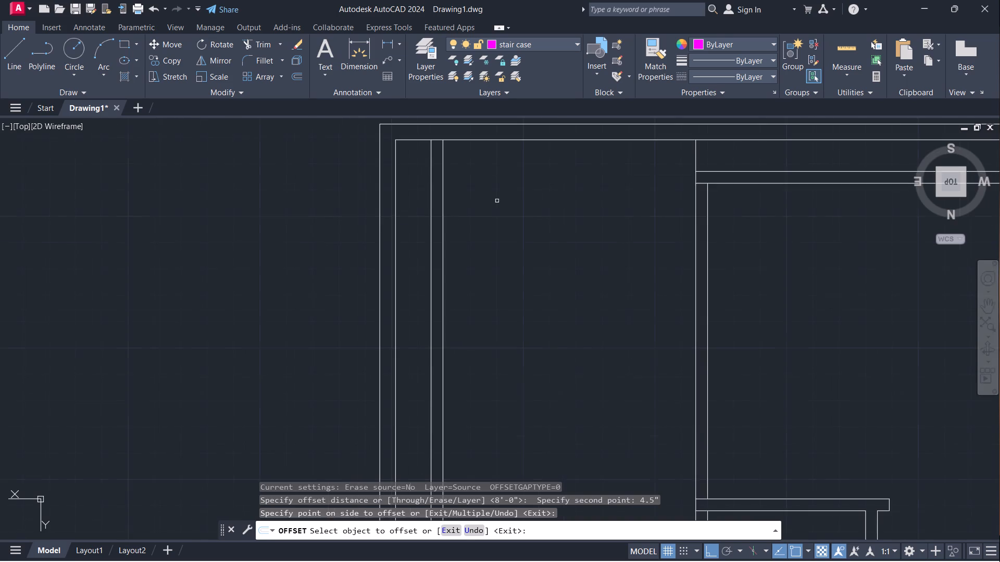
pyautogui.scroll(-1, 511, 206)
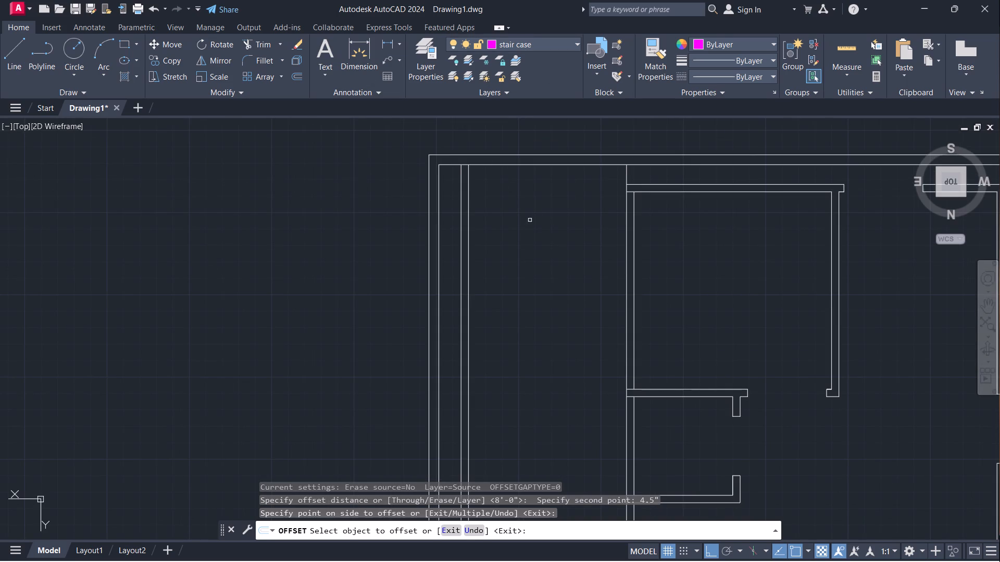
pyautogui.scroll(-2, 537, 202)
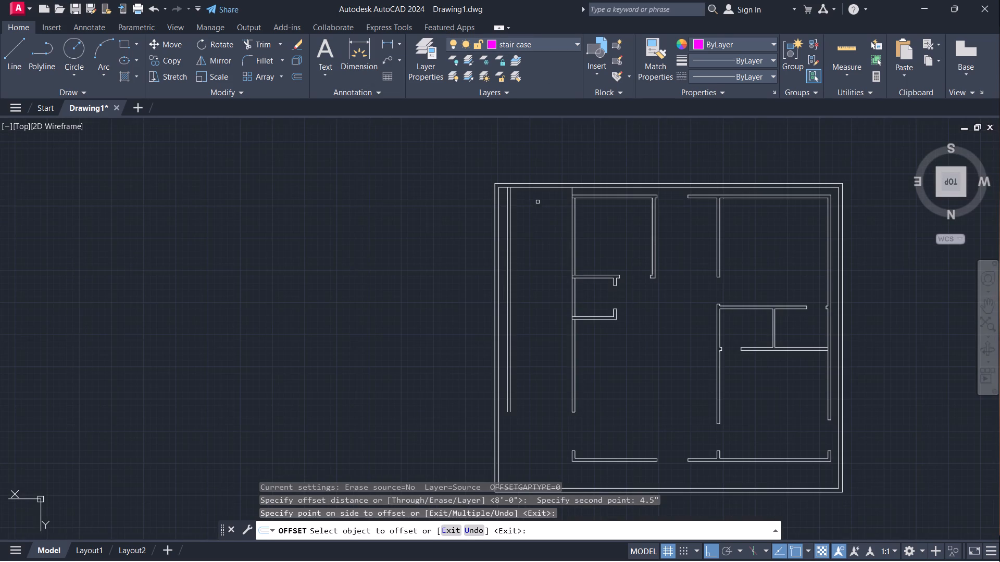
pyautogui.moveTo(534, 240); pyautogui.dragTo(507, 206, button='middle')
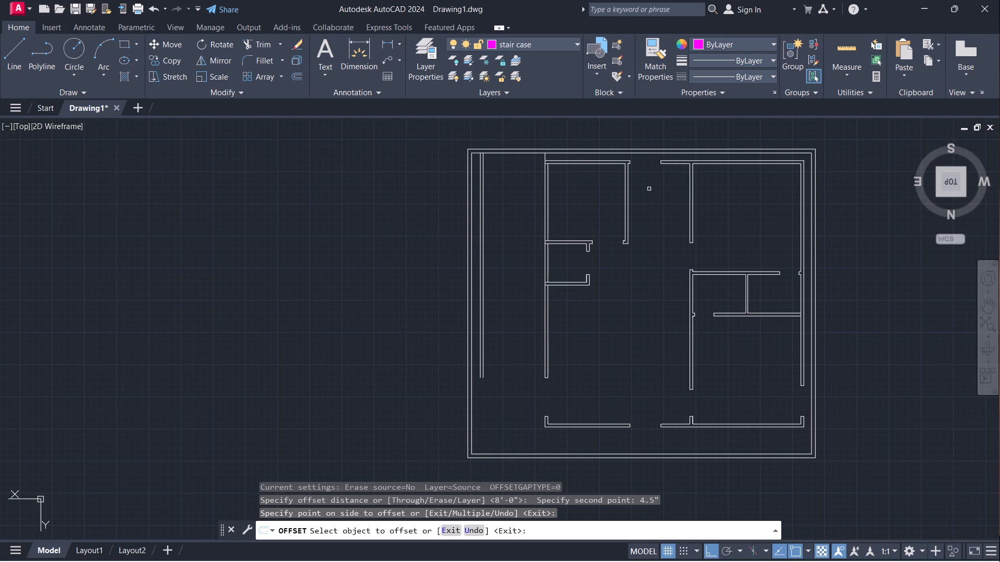
pyautogui.press('Escape')
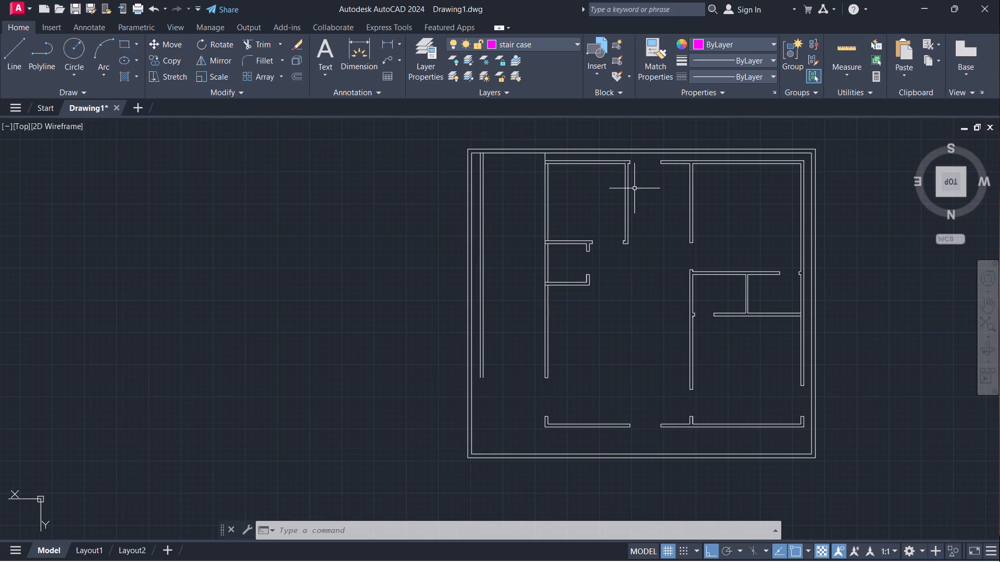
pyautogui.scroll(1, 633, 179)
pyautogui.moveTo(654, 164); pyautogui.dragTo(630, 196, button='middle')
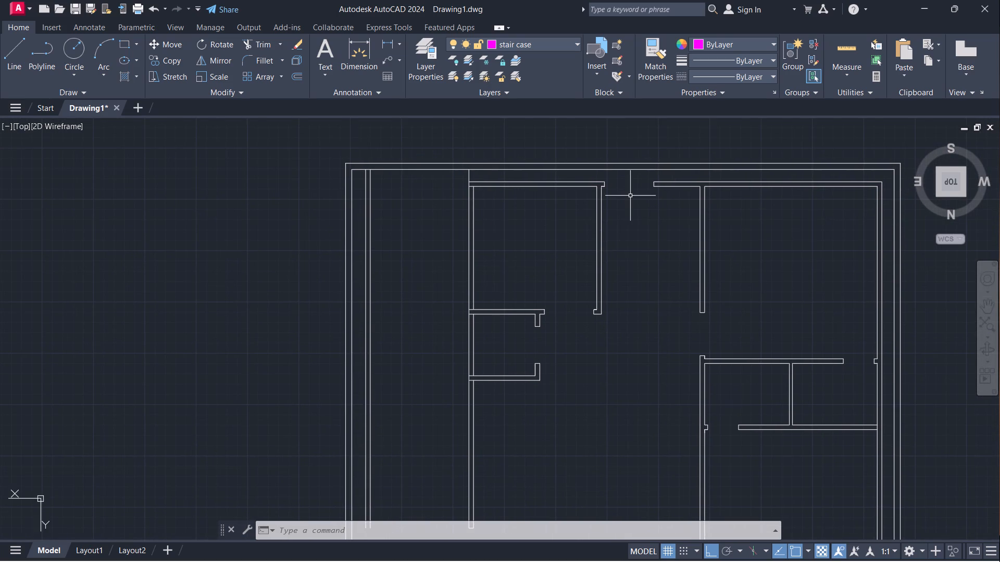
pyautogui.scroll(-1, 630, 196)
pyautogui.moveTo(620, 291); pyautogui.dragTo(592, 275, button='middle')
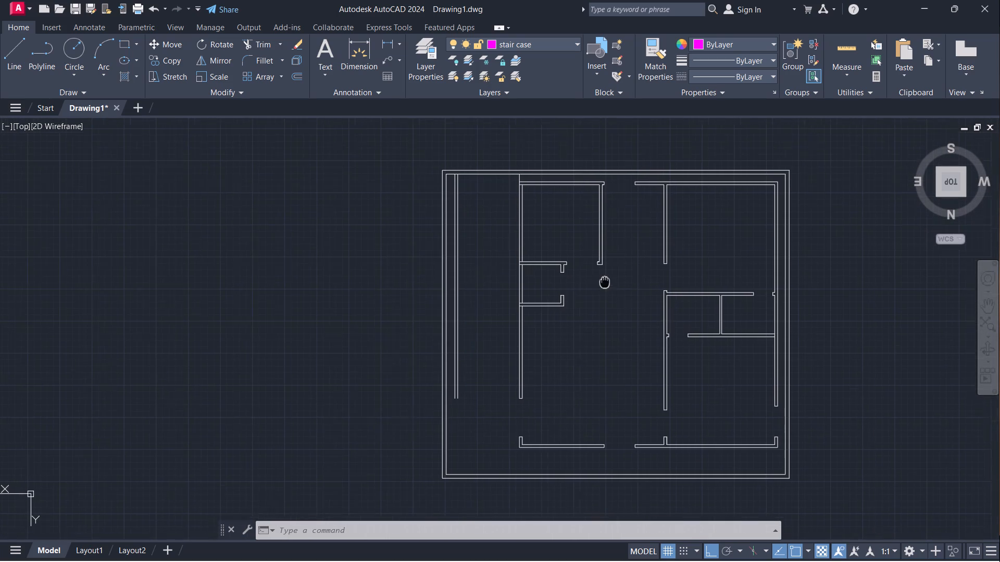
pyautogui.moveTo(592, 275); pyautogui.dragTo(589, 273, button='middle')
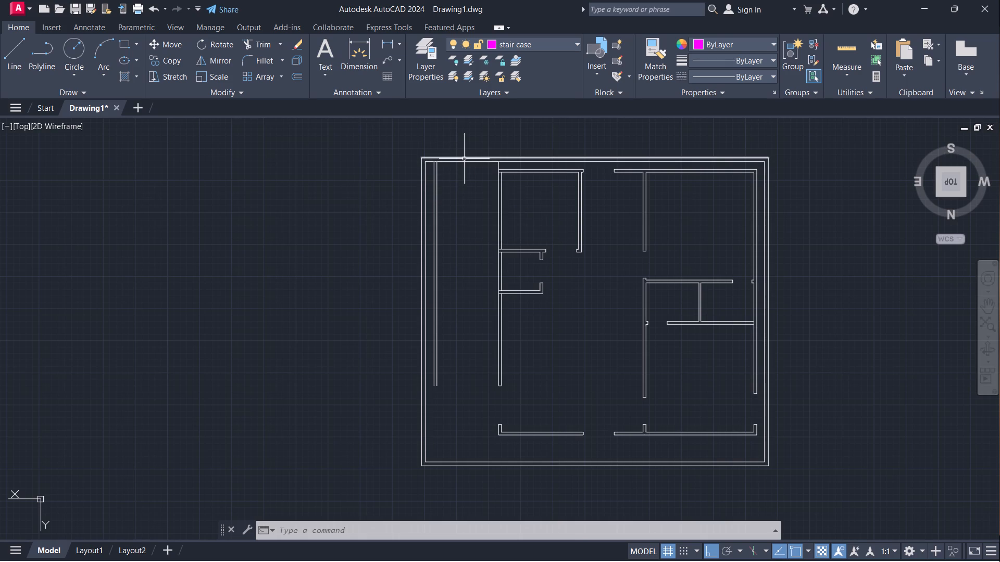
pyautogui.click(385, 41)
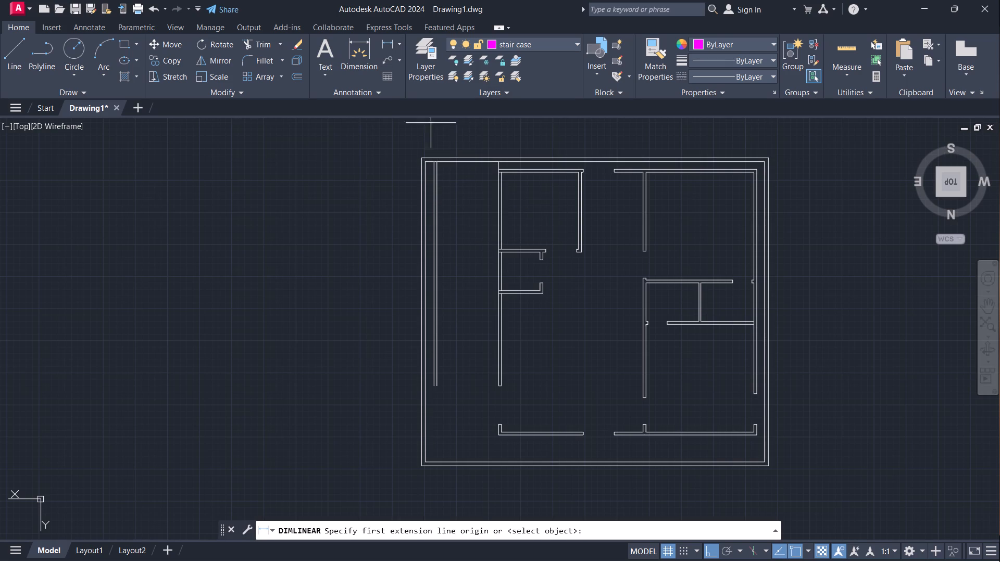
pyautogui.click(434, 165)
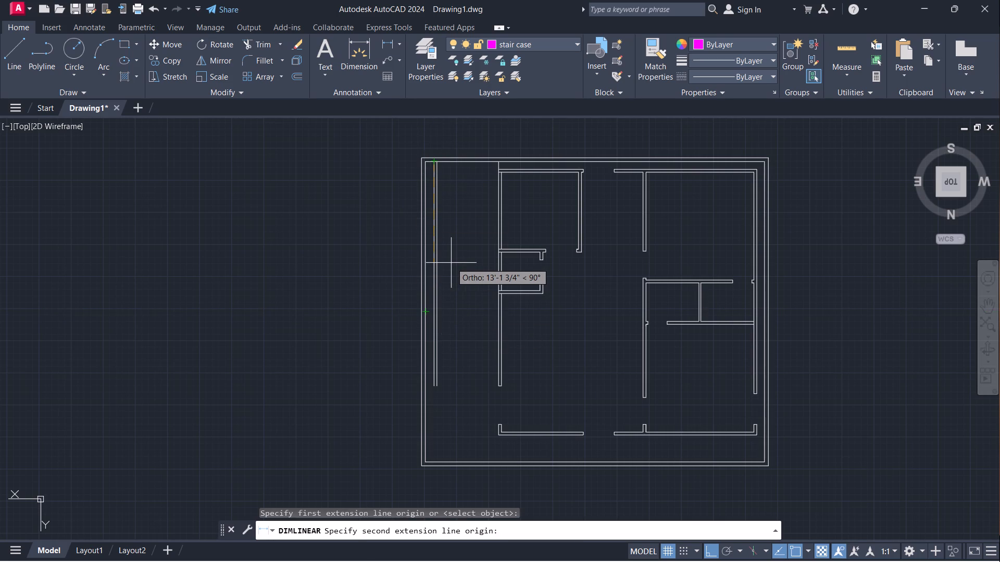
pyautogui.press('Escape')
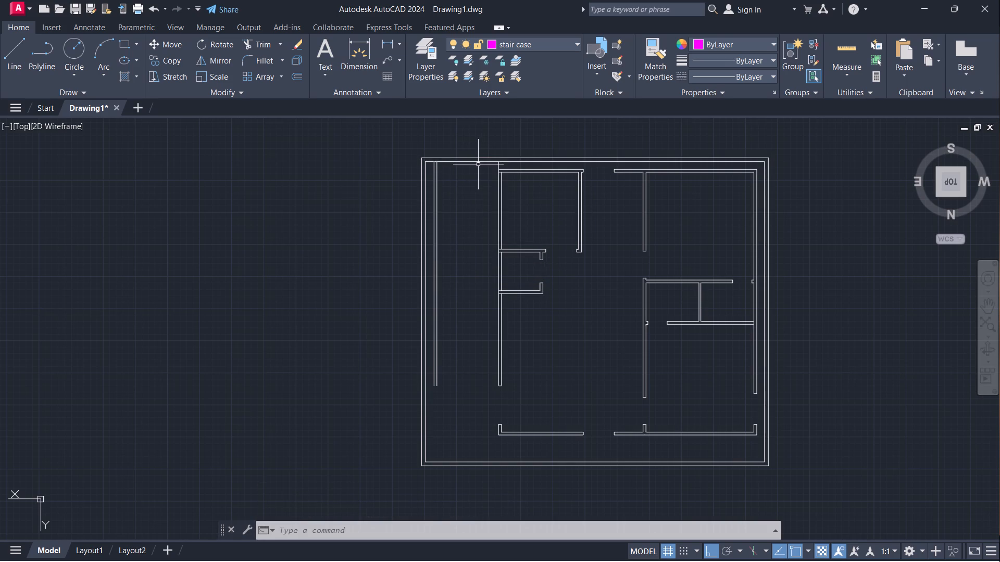
# Offset the south boundary wall's inner line 20' northward across the plan.
pyautogui.click(478, 161)
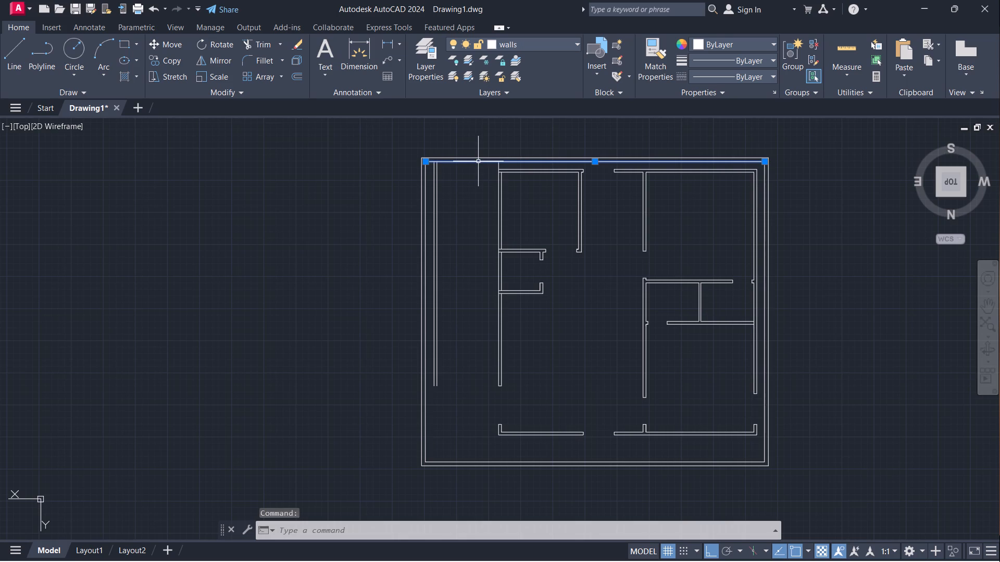
pyautogui.press('o')
pyautogui.press('Return')
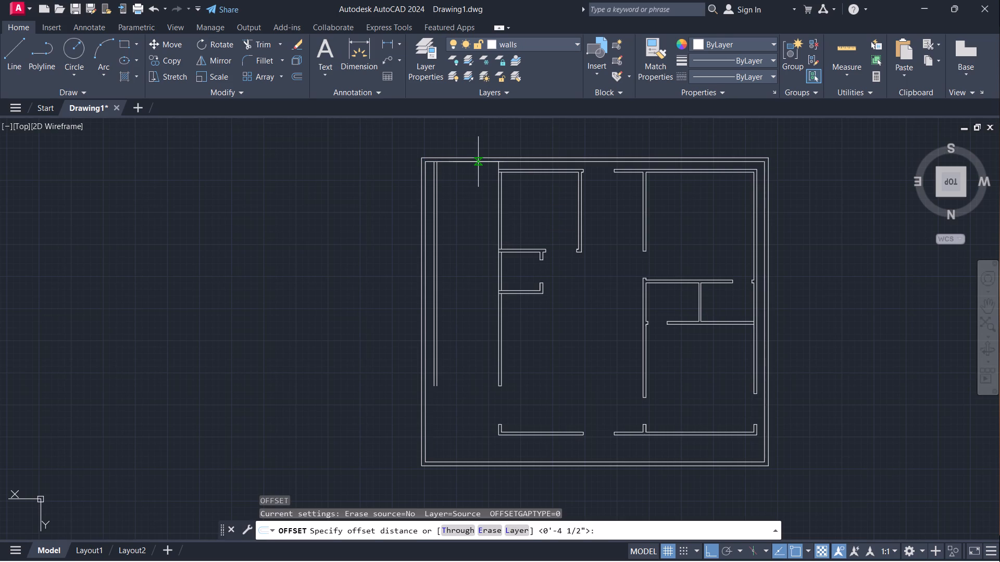
pyautogui.click(469, 163)
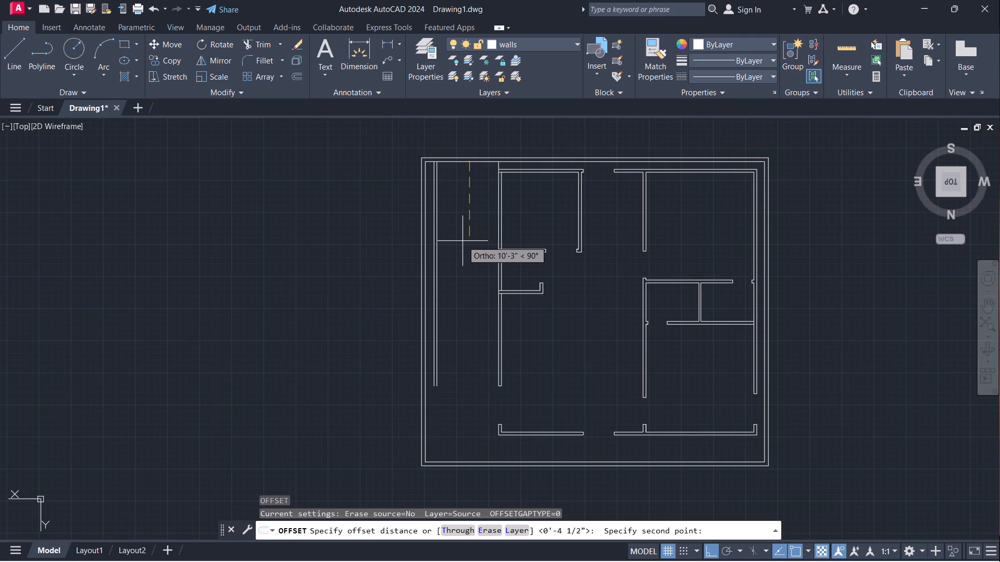
pyautogui.write("20'")
pyautogui.press('Return')
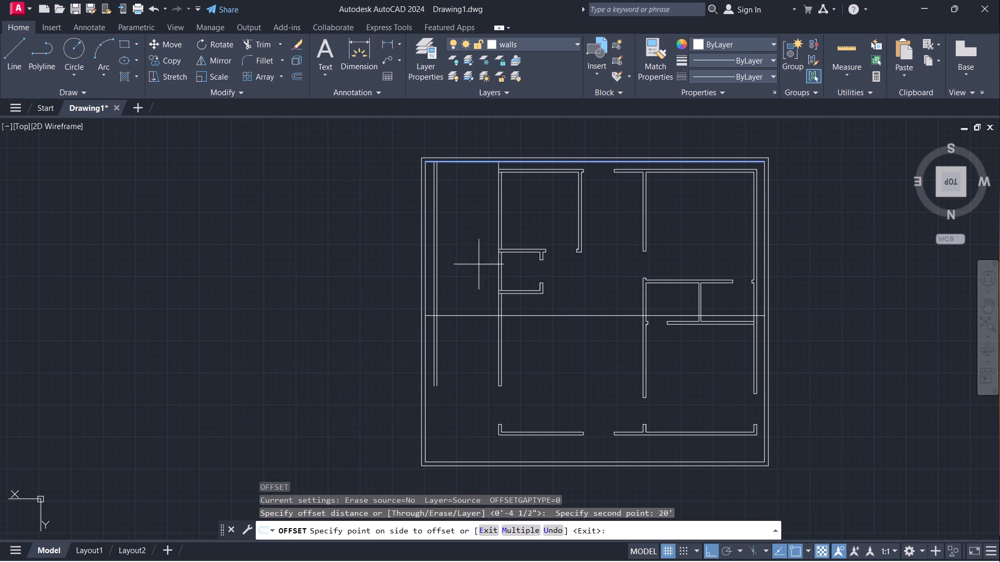
pyautogui.scroll(2, 465, 338)
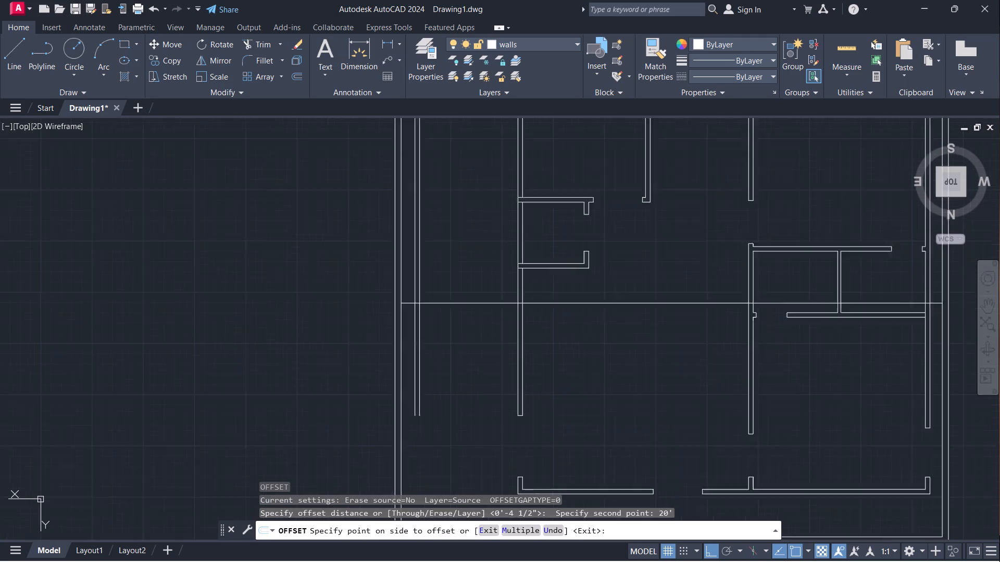
pyautogui.scroll(3, 465, 338)
pyautogui.moveTo(463, 321); pyautogui.dragTo(460, 365, button='middle')
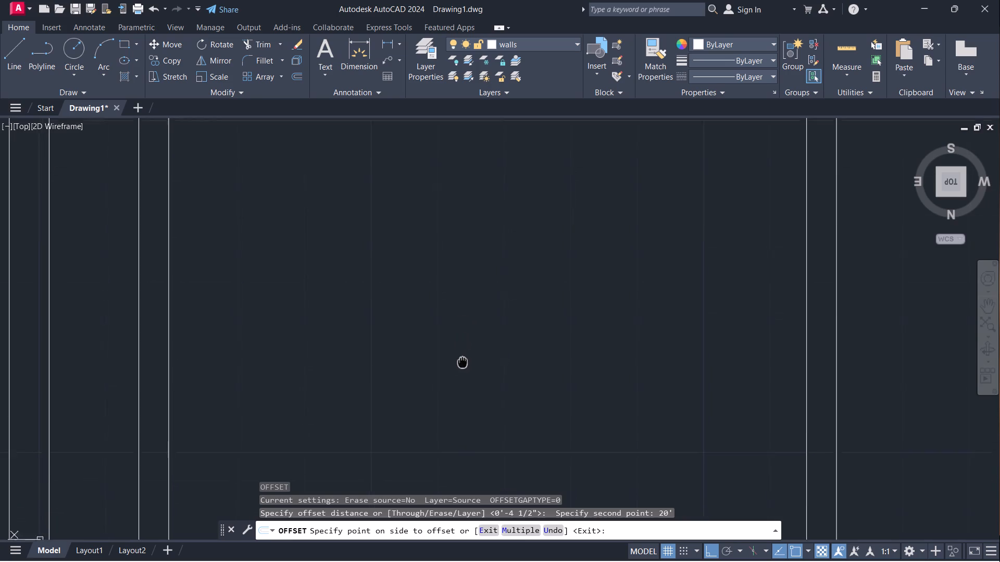
pyautogui.moveTo(460, 365); pyautogui.dragTo(452, 383, button='middle')
pyautogui.click(445, 393)
pyautogui.press('Escape')
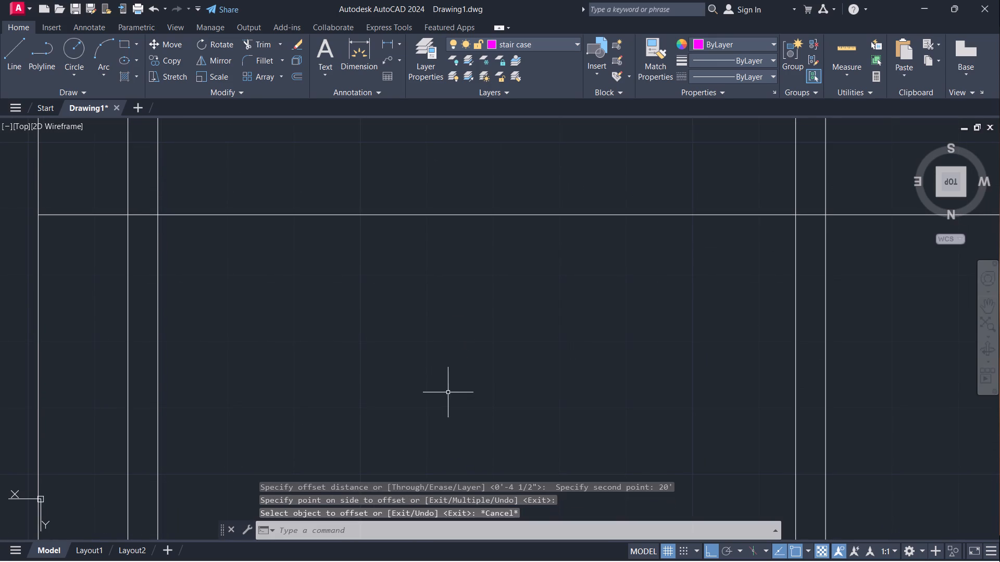
# Trim the 20' offset line so it spans only between the stair area's east wall and the house's east wall.
pyautogui.write('tr')
pyautogui.press('Return')
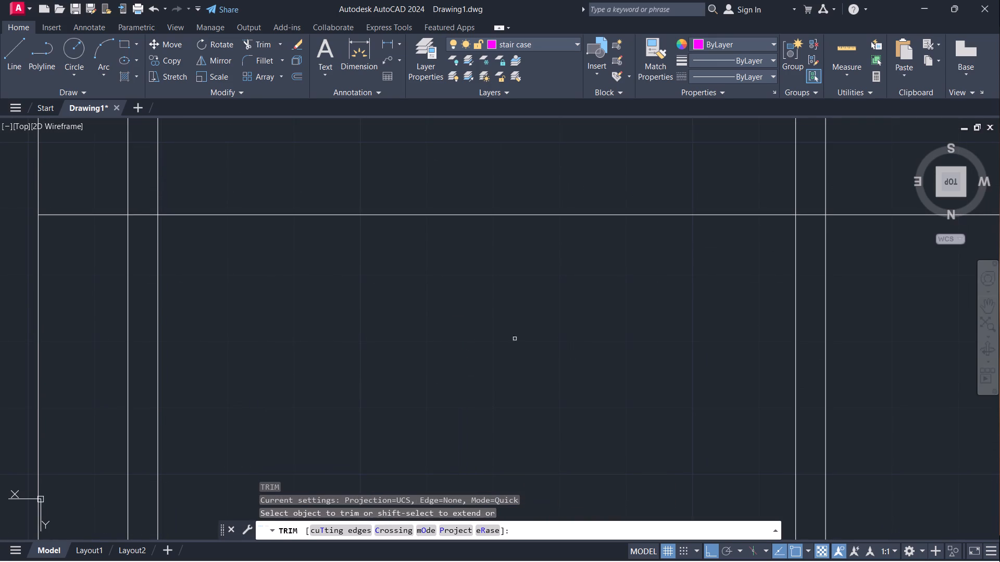
pyautogui.moveTo(855, 184); pyautogui.dragTo(867, 240)
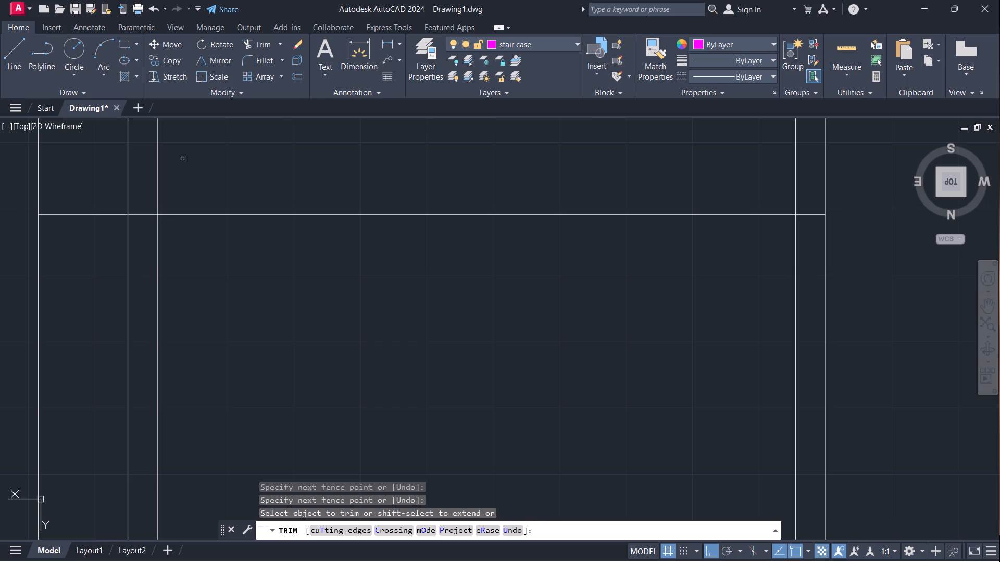
pyautogui.moveTo(68, 197); pyautogui.dragTo(67, 231)
pyautogui.scroll(-2, 228, 258)
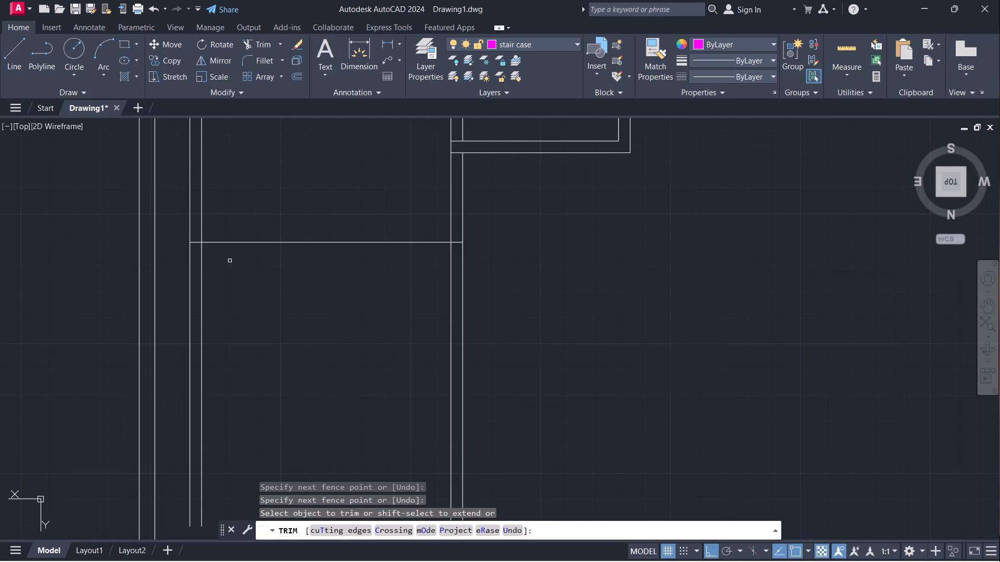
pyautogui.scroll(-1, 273, 267)
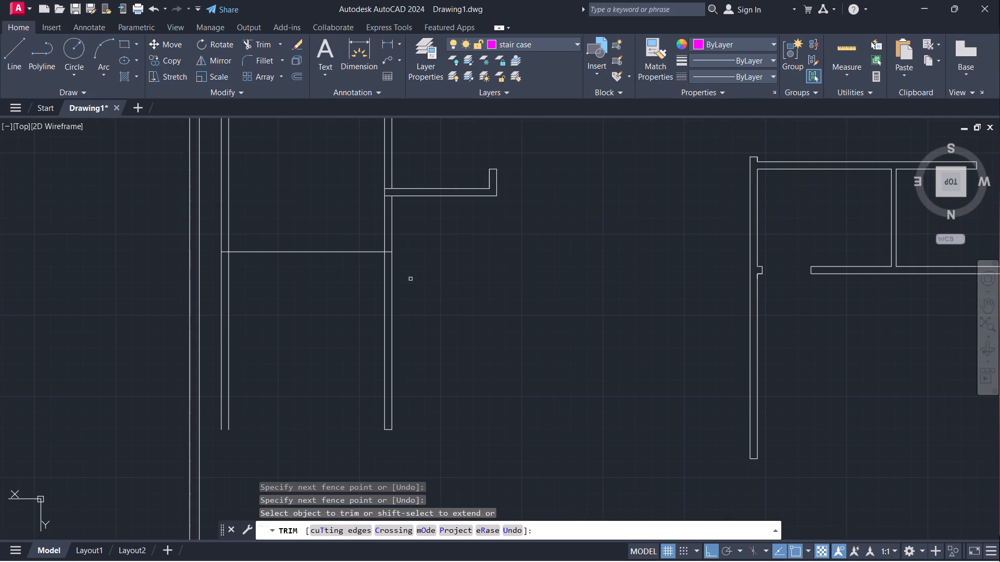
pyautogui.scroll(-2, 459, 303)
pyautogui.moveTo(476, 289); pyautogui.dragTo(455, 310, button='middle')
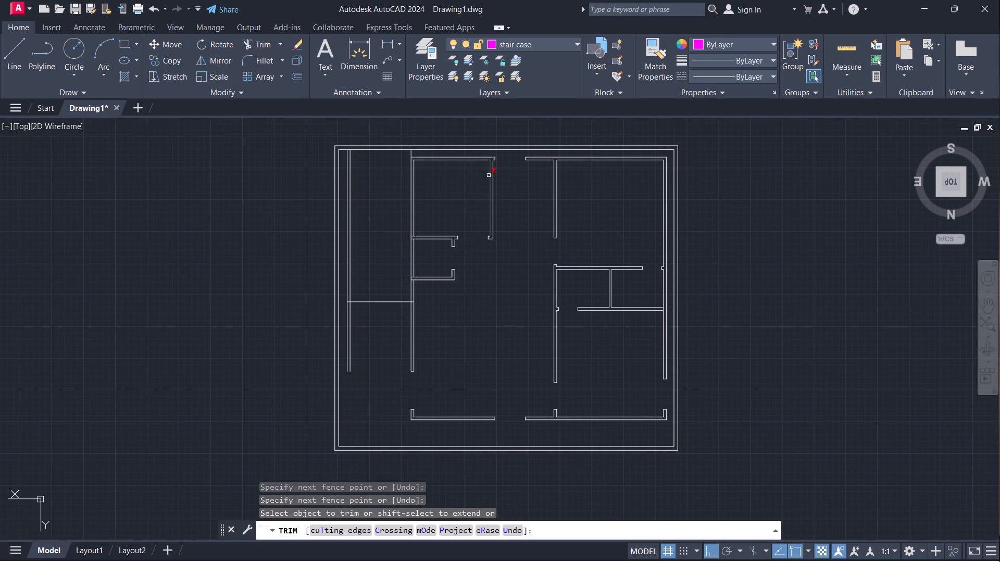
pyautogui.moveTo(461, 193); pyautogui.dragTo(431, 189, button='middle')
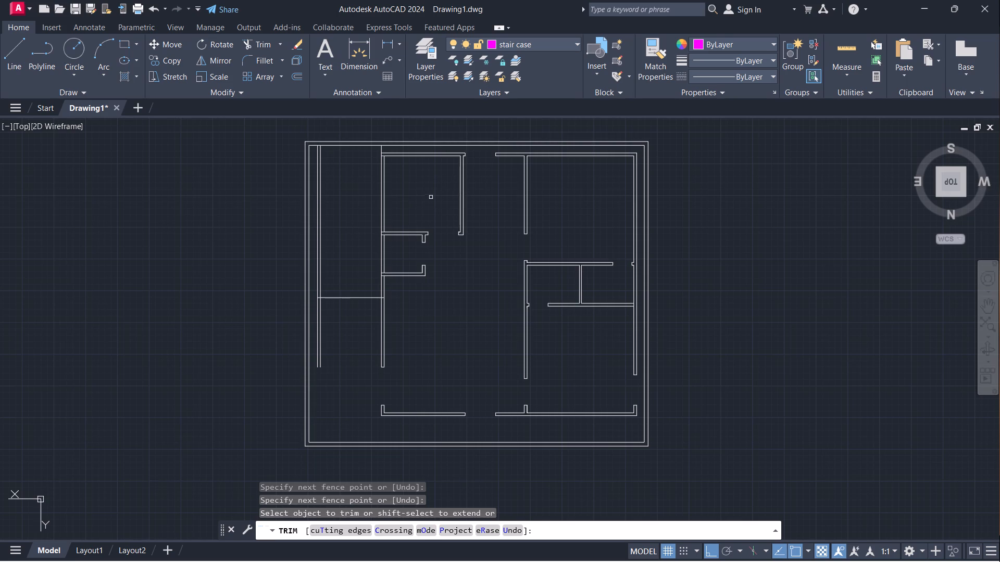
pyautogui.press('Escape')
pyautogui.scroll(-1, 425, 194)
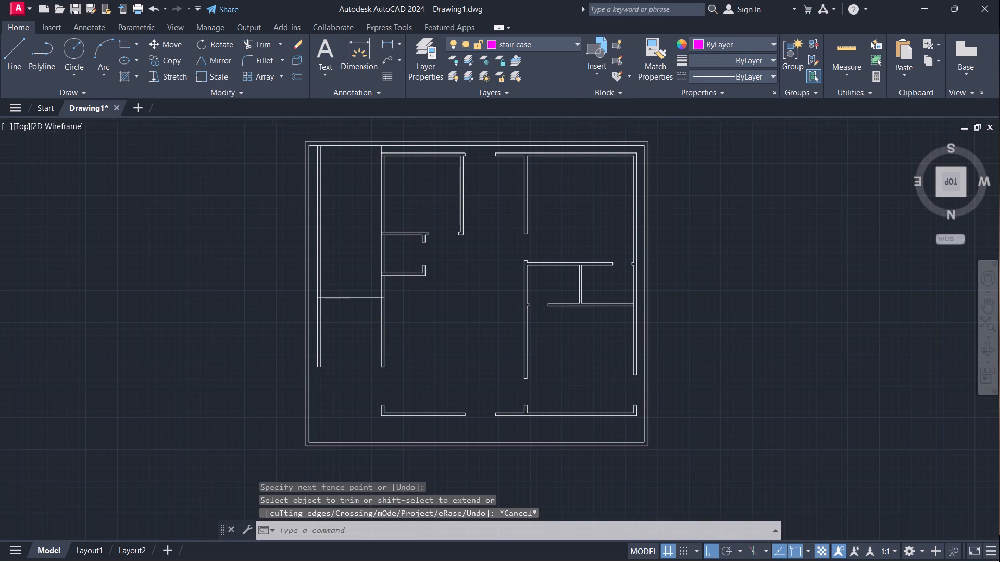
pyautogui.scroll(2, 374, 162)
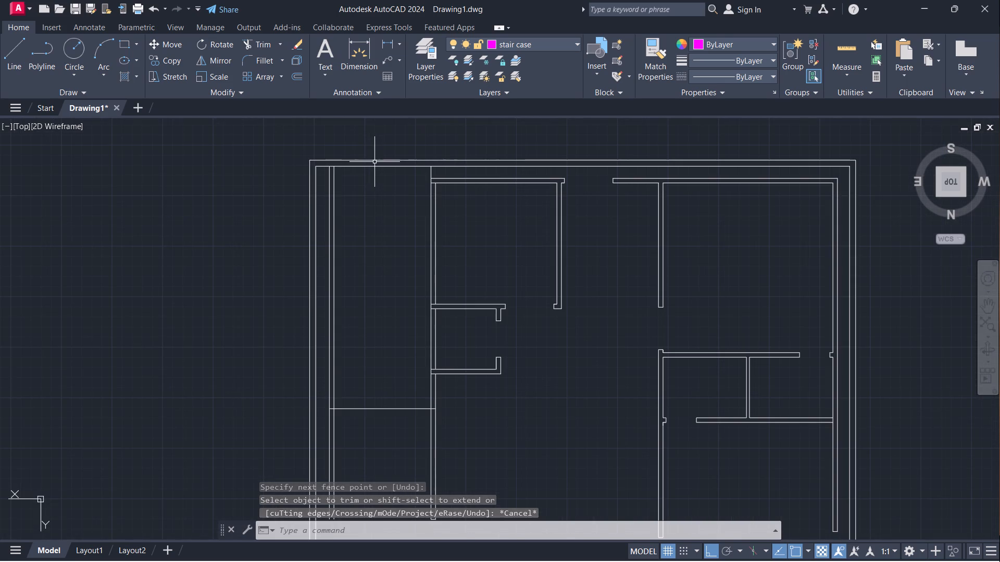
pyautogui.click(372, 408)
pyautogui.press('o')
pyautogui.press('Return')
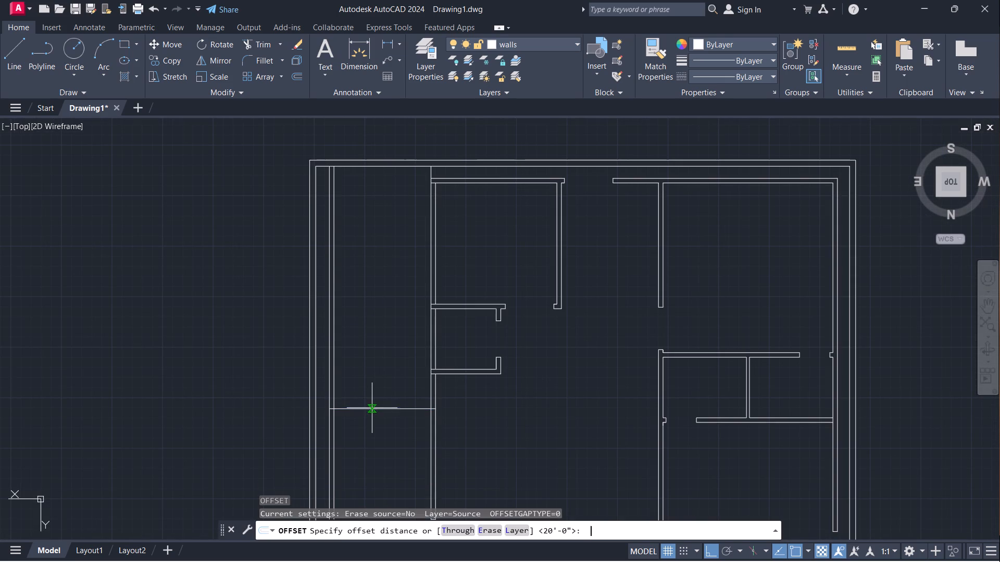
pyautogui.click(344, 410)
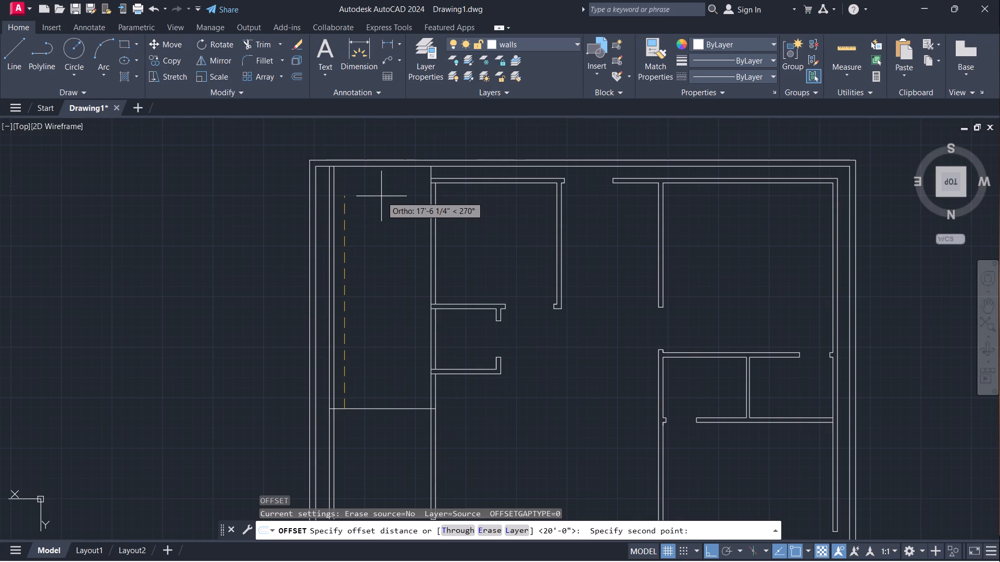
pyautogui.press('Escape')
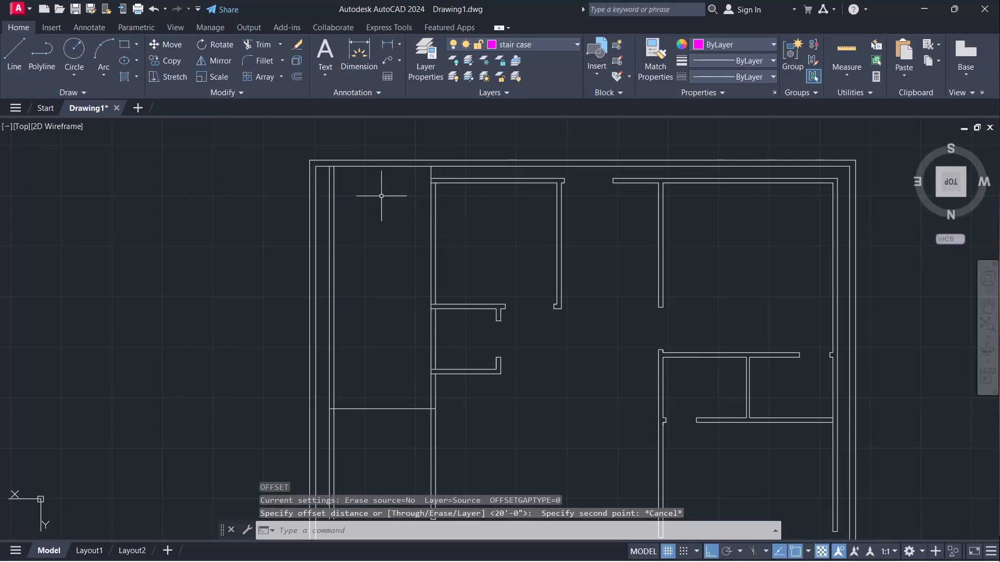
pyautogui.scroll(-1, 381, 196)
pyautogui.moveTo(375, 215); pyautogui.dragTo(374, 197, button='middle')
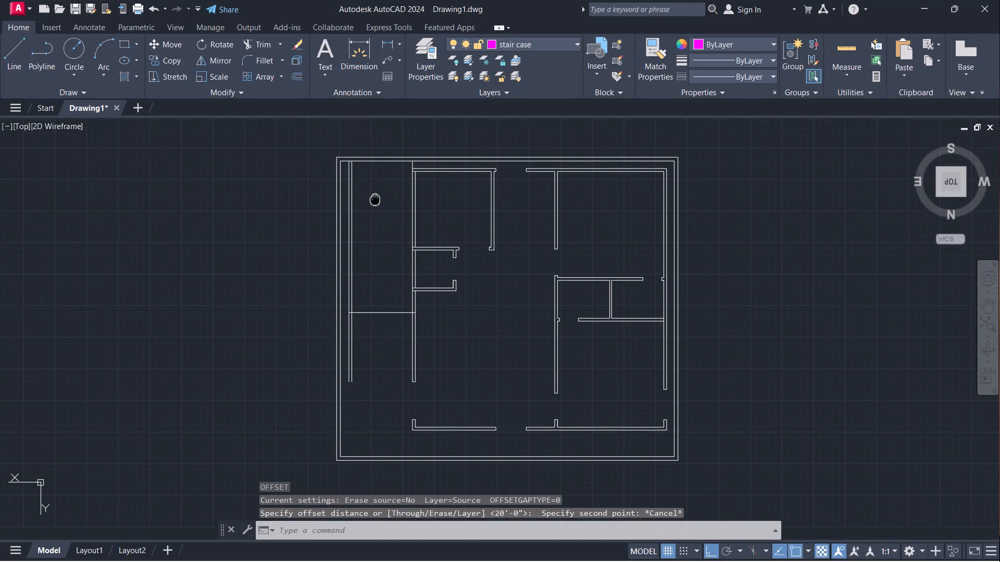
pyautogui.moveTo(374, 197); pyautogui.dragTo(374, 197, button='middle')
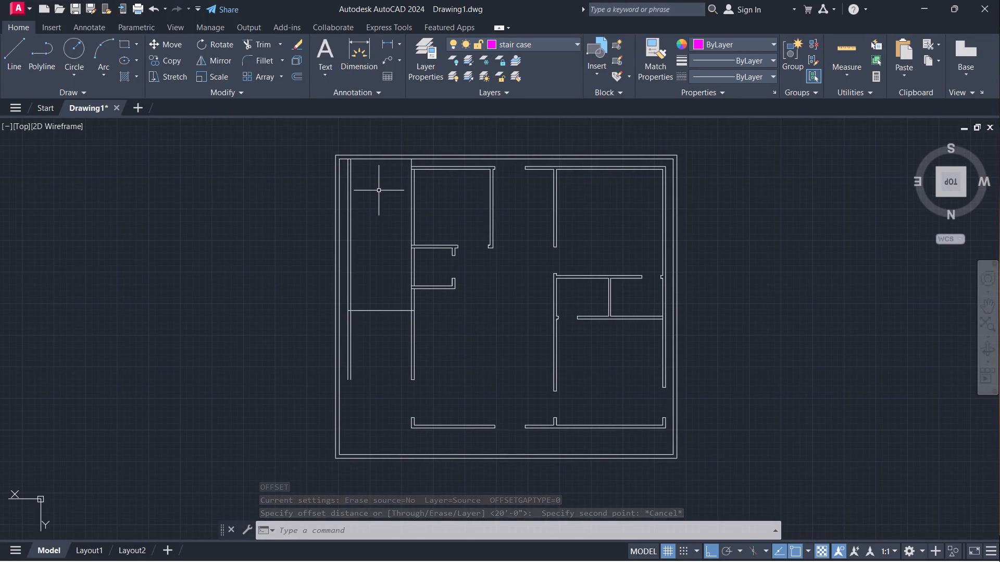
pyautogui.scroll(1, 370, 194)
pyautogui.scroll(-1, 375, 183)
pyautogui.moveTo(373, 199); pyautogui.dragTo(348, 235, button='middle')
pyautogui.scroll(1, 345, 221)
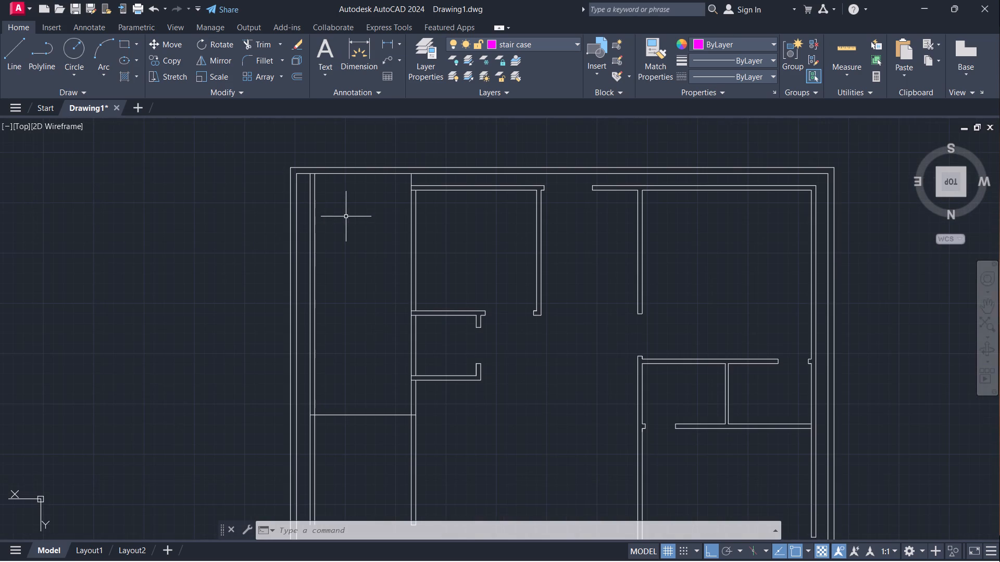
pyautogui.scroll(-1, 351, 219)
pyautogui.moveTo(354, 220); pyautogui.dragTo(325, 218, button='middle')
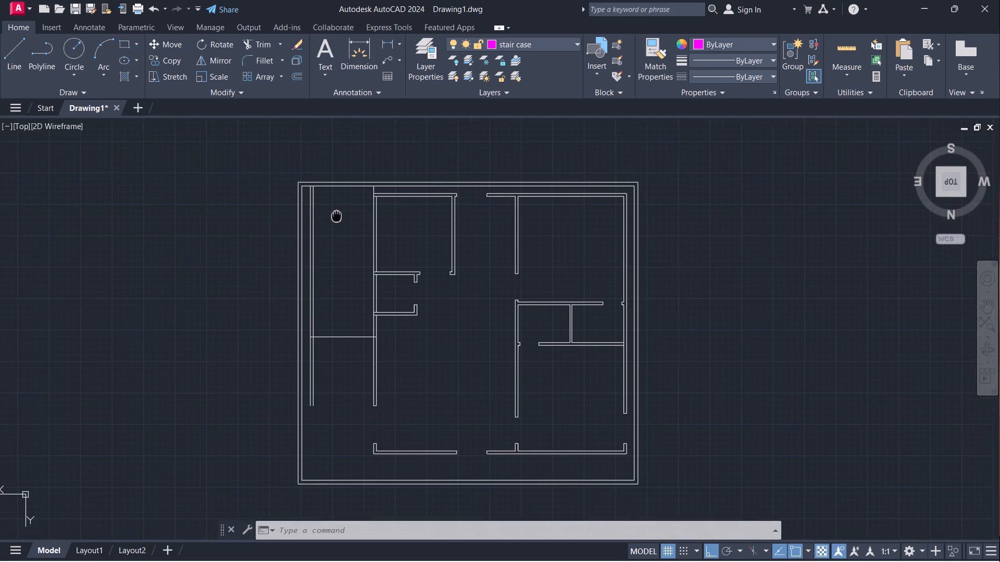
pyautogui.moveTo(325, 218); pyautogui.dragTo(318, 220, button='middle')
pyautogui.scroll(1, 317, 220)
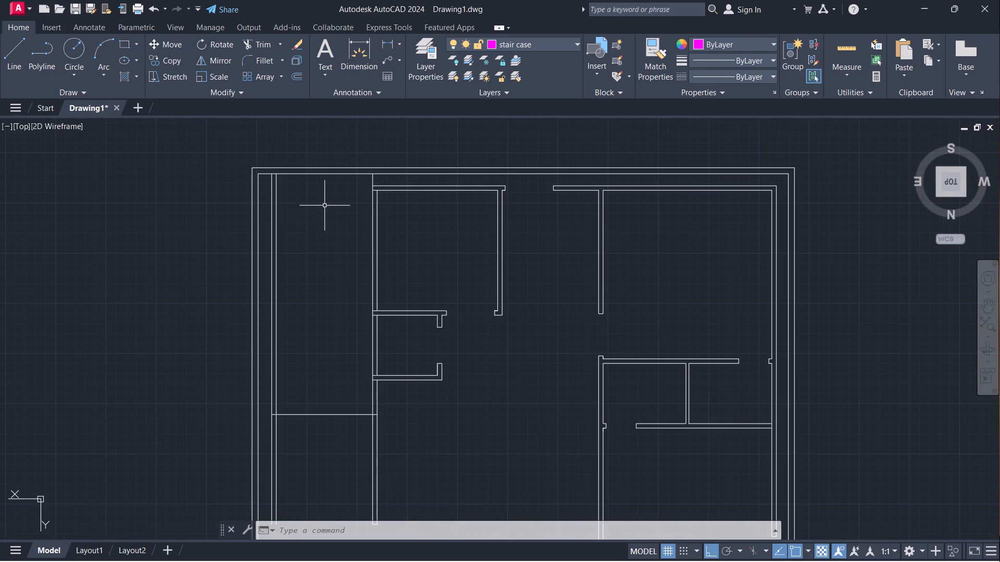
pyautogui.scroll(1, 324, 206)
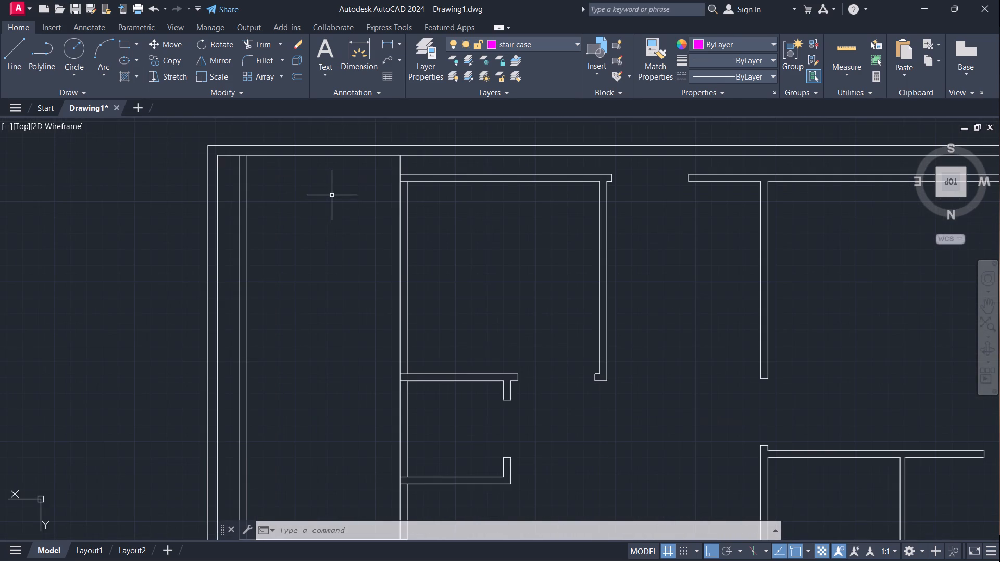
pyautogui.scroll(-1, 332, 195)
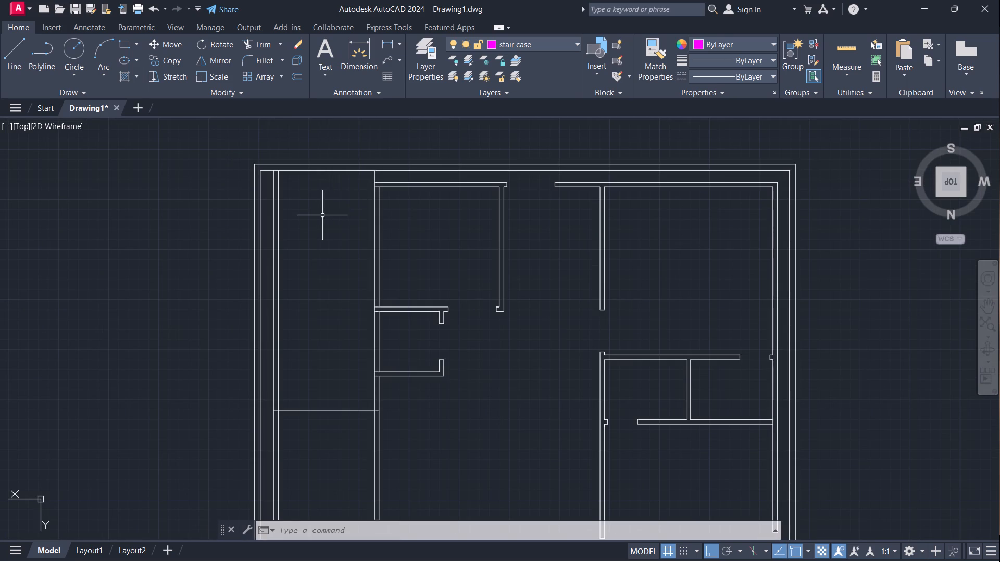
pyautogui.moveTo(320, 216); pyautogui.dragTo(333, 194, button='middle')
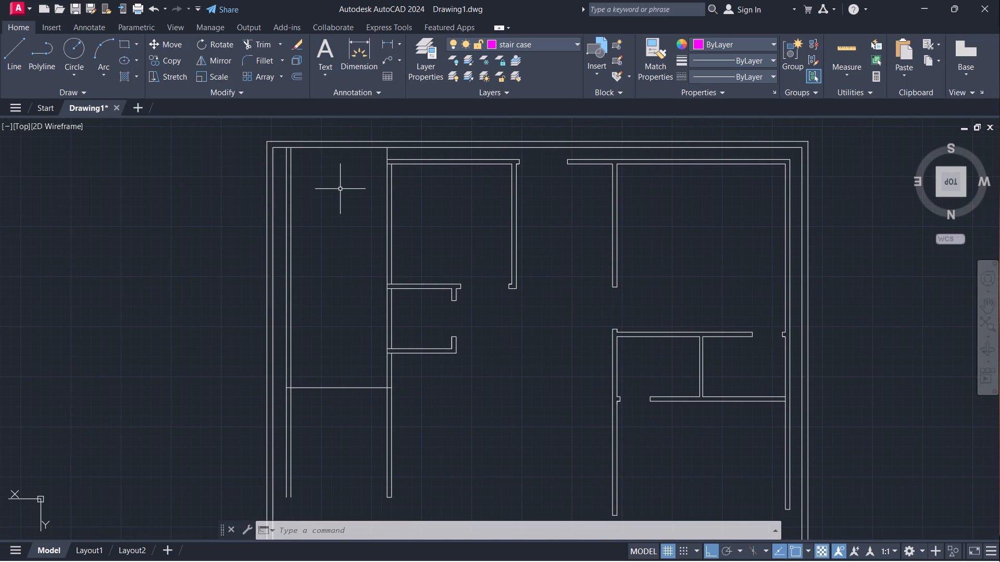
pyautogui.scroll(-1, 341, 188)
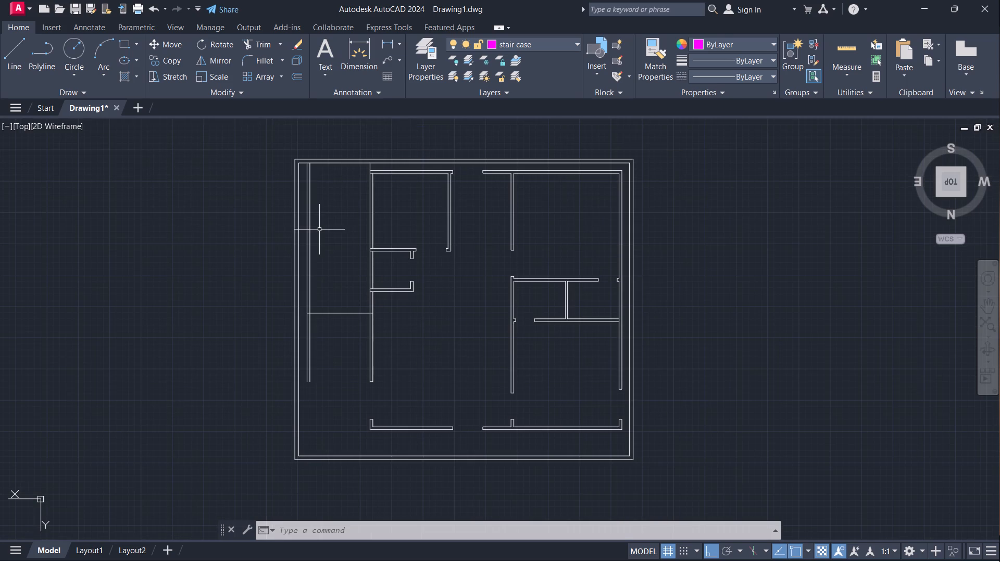
# Offset the south boundary wall's inner line 5' northward across the plan.
pyautogui.scroll(1, 320, 231)
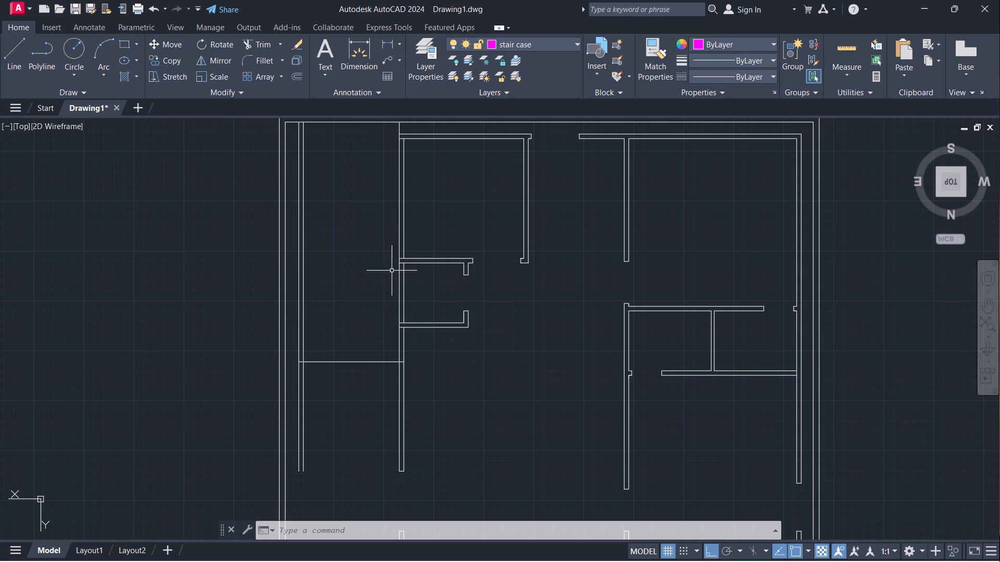
pyautogui.moveTo(359, 192); pyautogui.dragTo(356, 264, button='middle')
pyautogui.press('Escape')
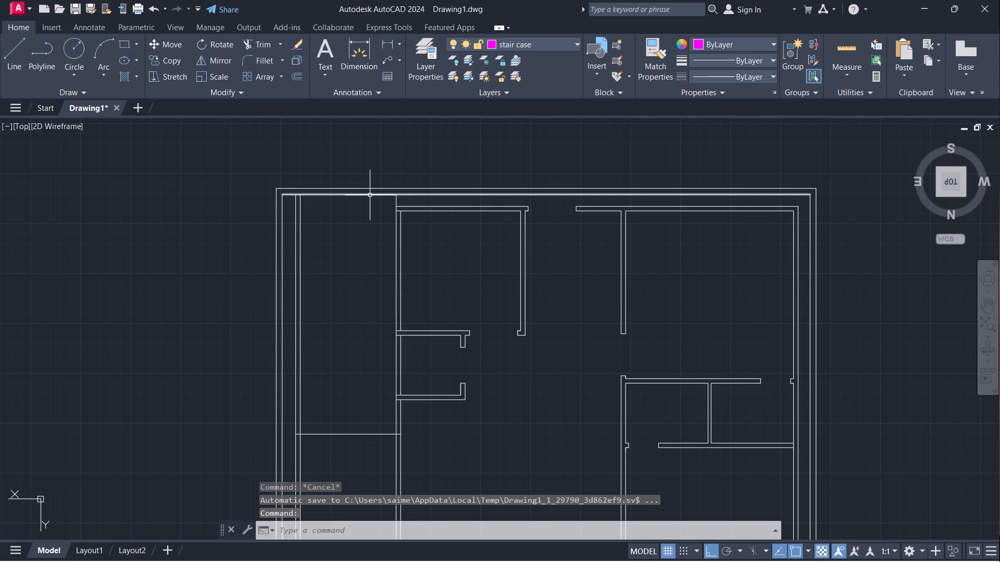
pyautogui.click(368, 195)
pyautogui.press('o')
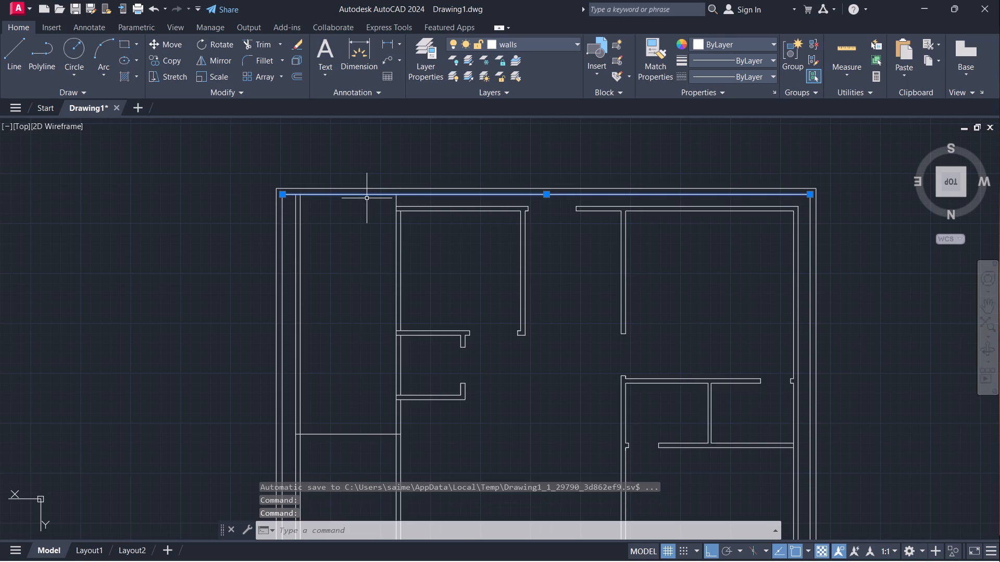
pyautogui.press('Return')
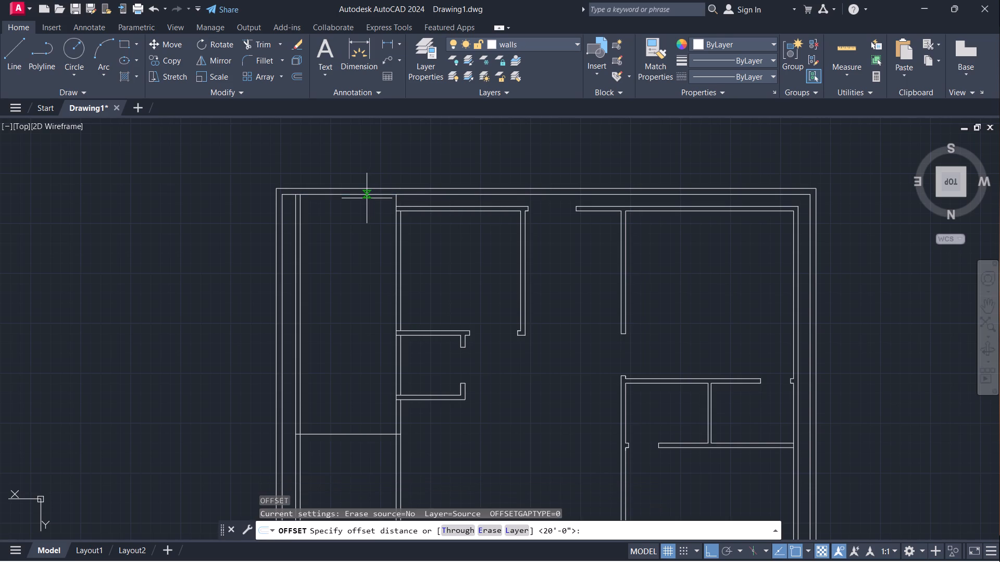
pyautogui.click(342, 197)
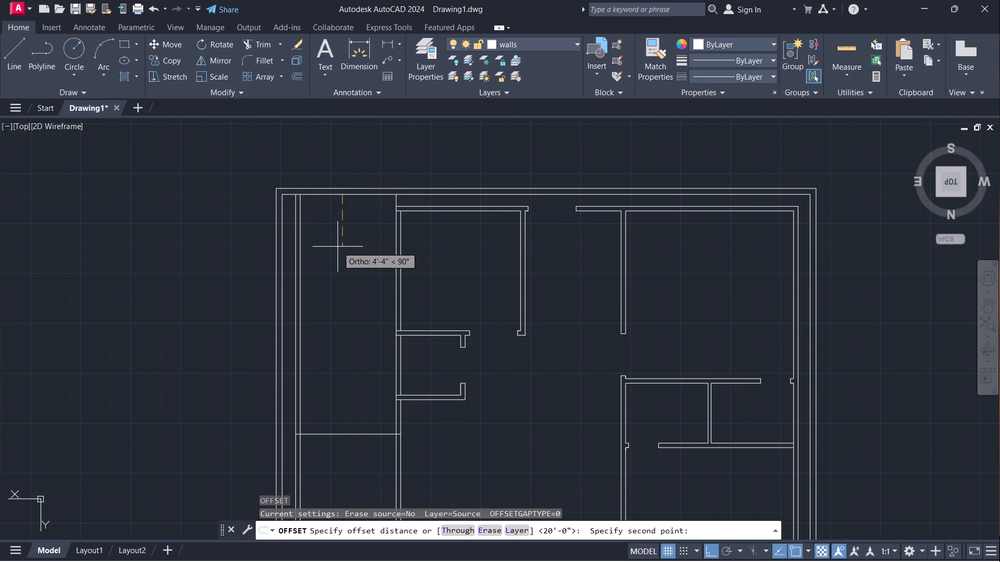
pyautogui.write("5'")
pyautogui.press('Return')
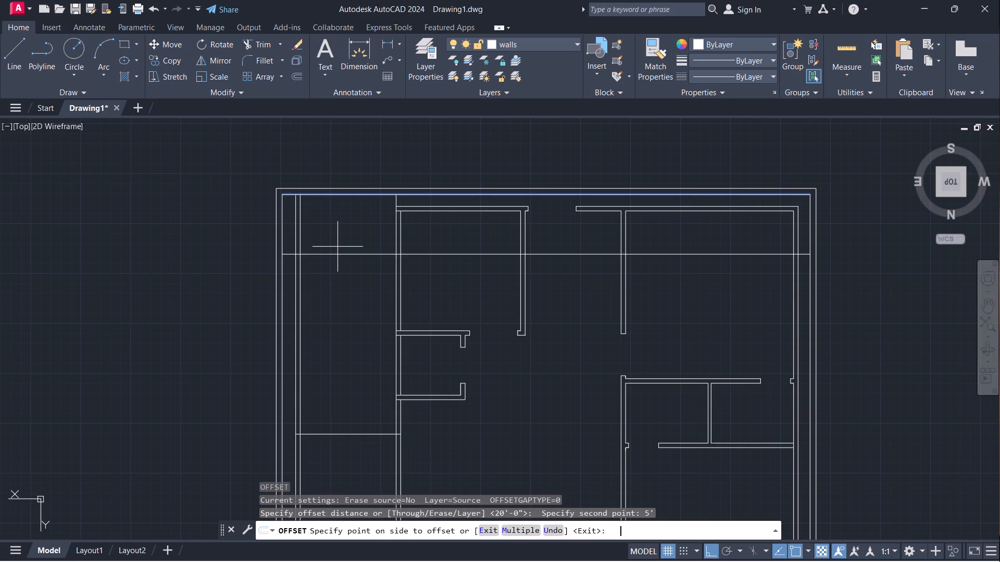
pyautogui.click(352, 276)
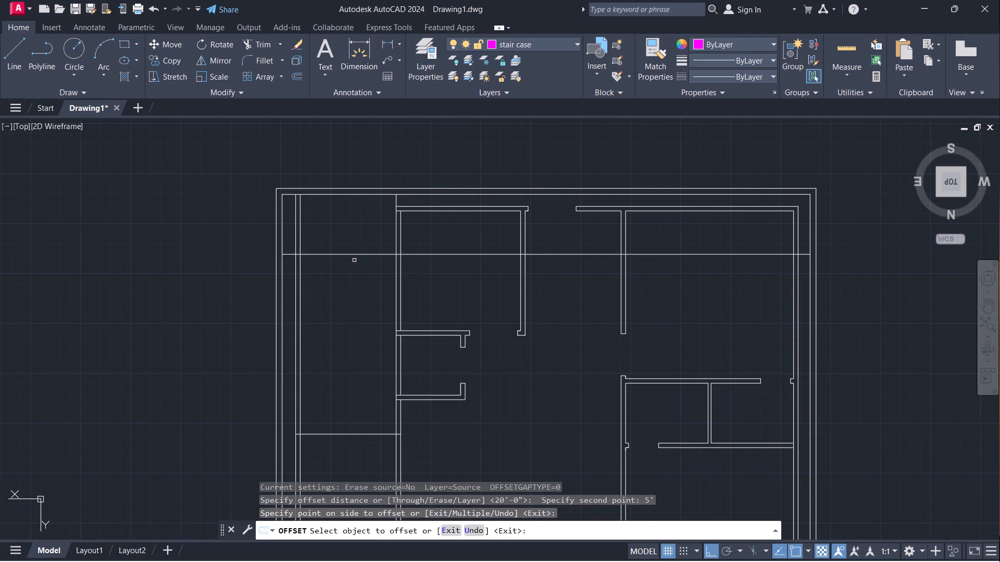
pyautogui.press('Escape')
# Trim the 5' offset line so it spans only the stair area, removing its parts across the house and beside the east boundary wall.
pyautogui.write('tr')
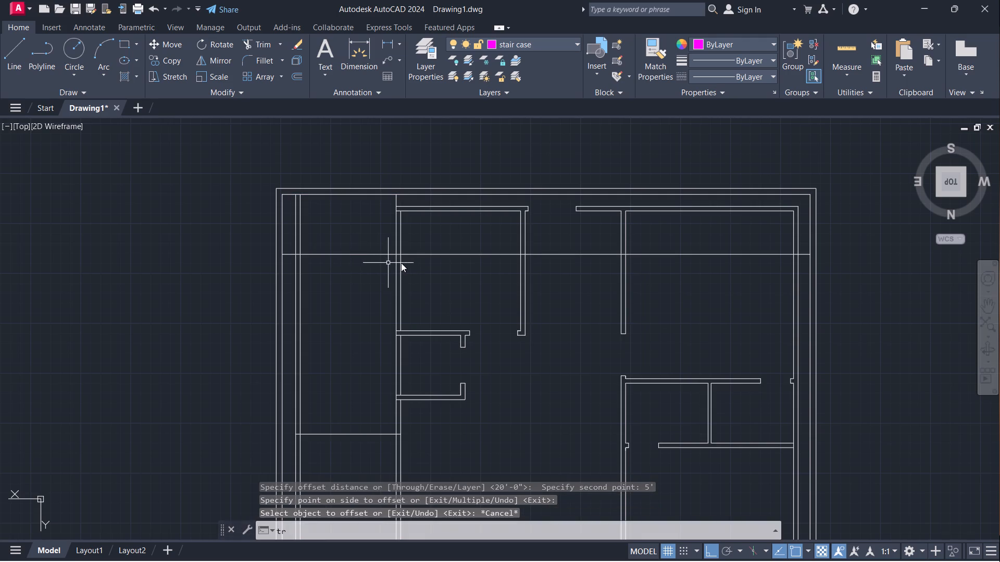
pyautogui.press('Return')
pyautogui.moveTo(437, 242); pyautogui.dragTo(437, 268)
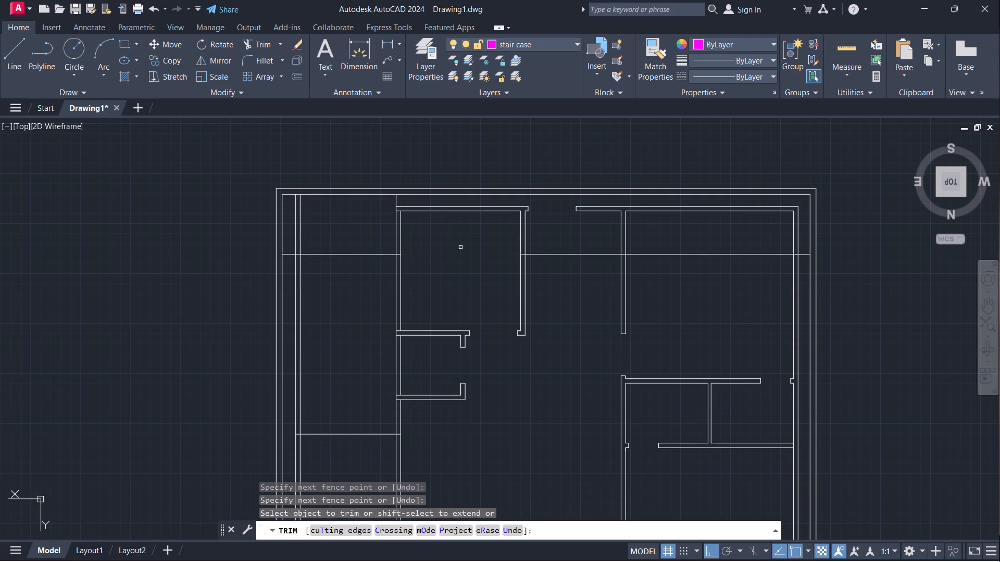
pyautogui.scroll(4, 466, 257)
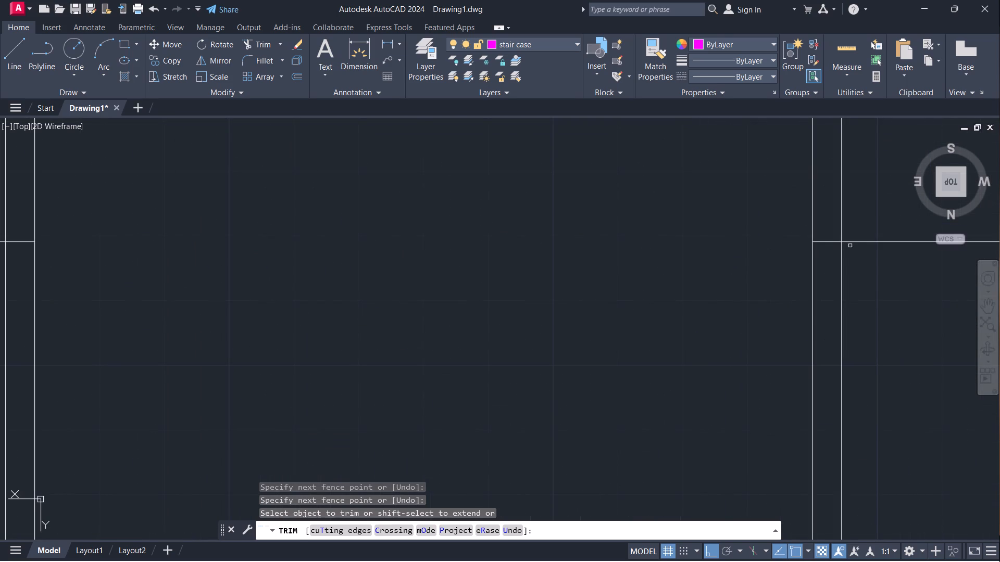
pyautogui.click(829, 243)
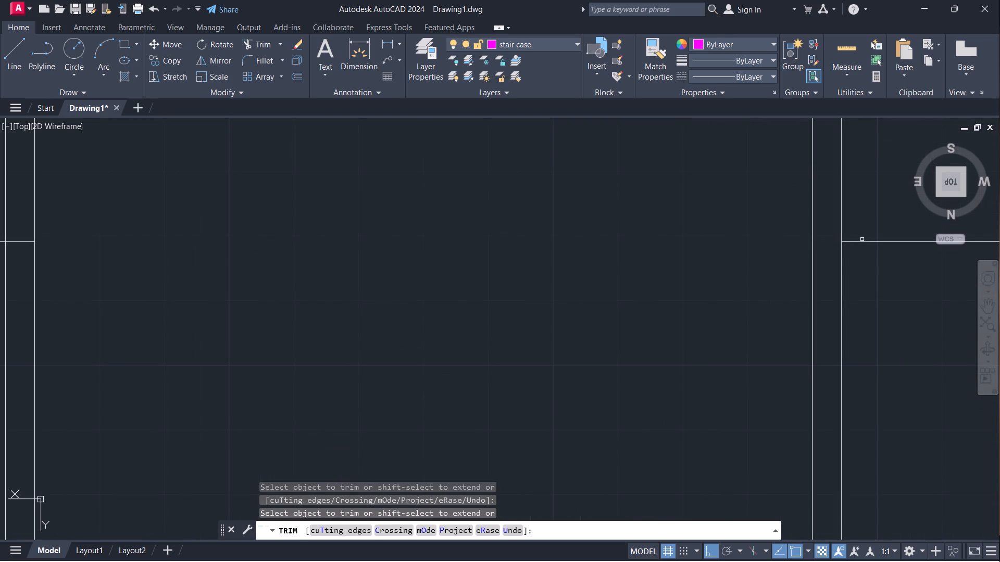
pyautogui.click(862, 242)
pyautogui.scroll(-2, 609, 265)
pyautogui.moveTo(504, 259); pyautogui.dragTo(720, 289, button='middle')
pyautogui.moveTo(316, 276); pyautogui.dragTo(314, 304)
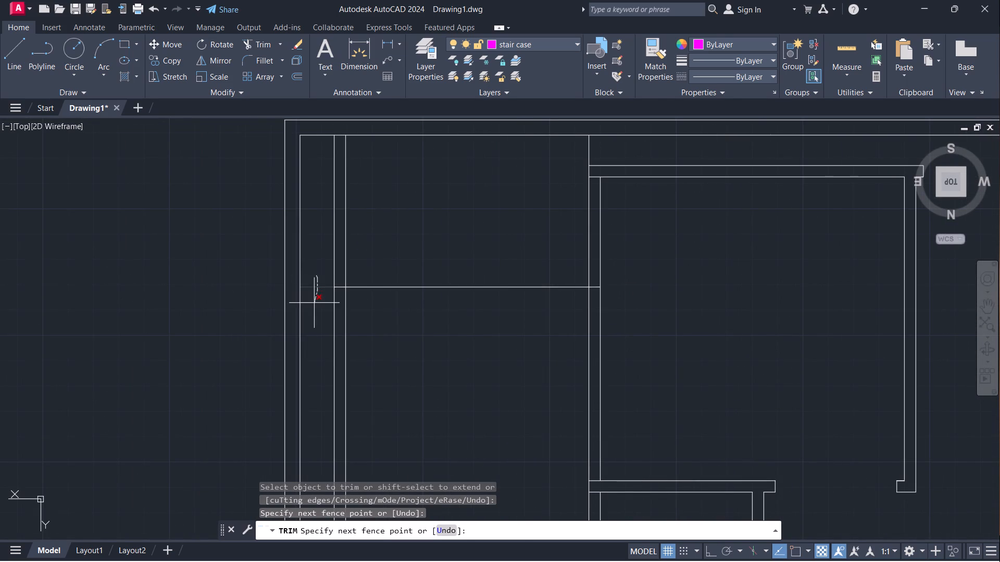
pyautogui.moveTo(314, 304); pyautogui.dragTo(314, 304)
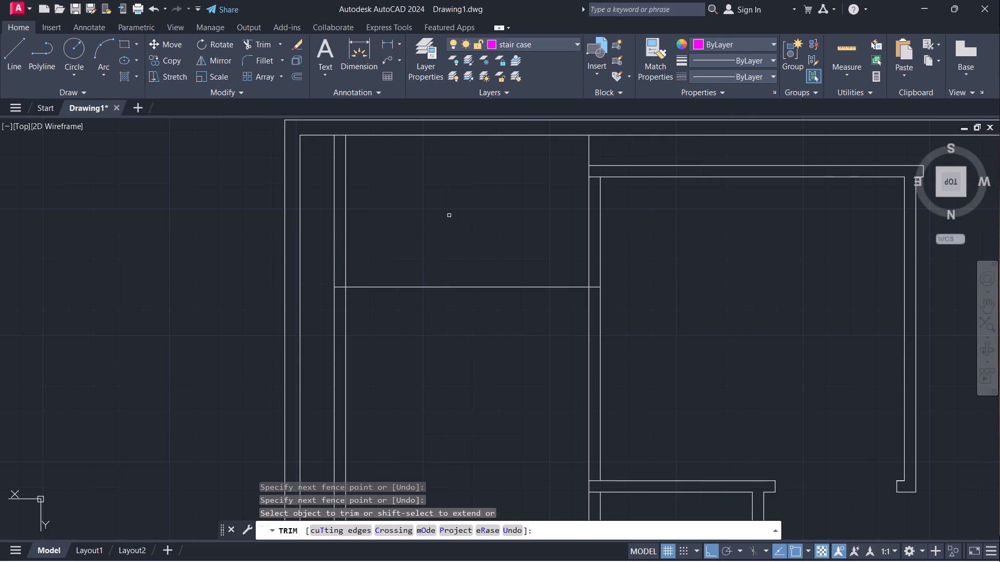
pyautogui.scroll(-1, 449, 214)
pyautogui.press('Escape')
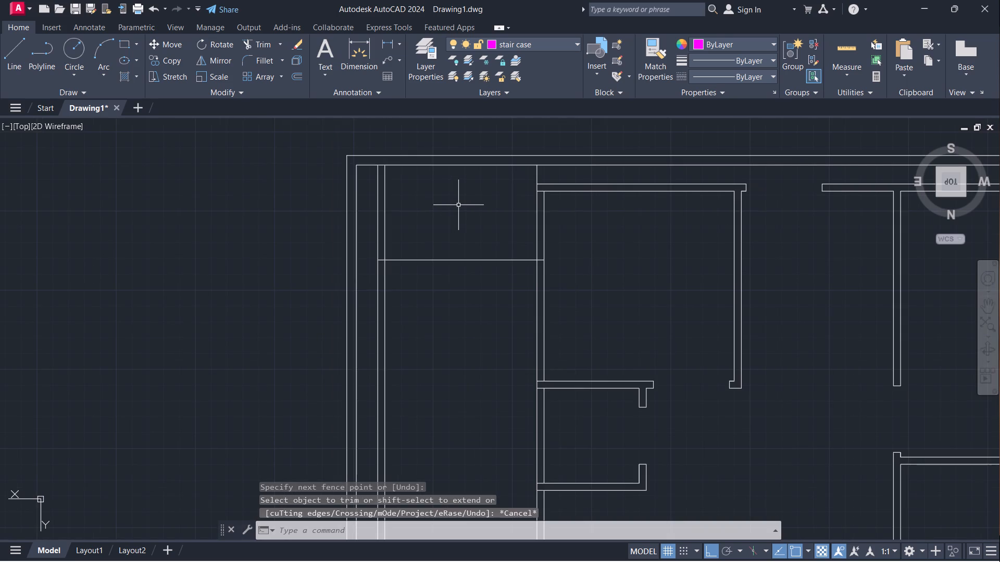
# Offset the 5' line in the stair area 3' northward.
pyautogui.scroll(-1, 458, 205)
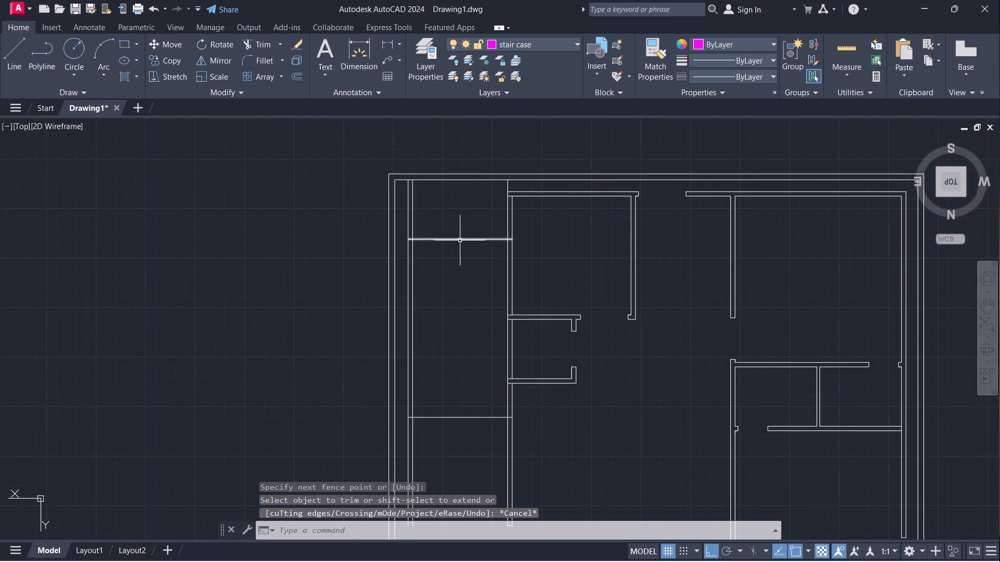
pyautogui.click(460, 239)
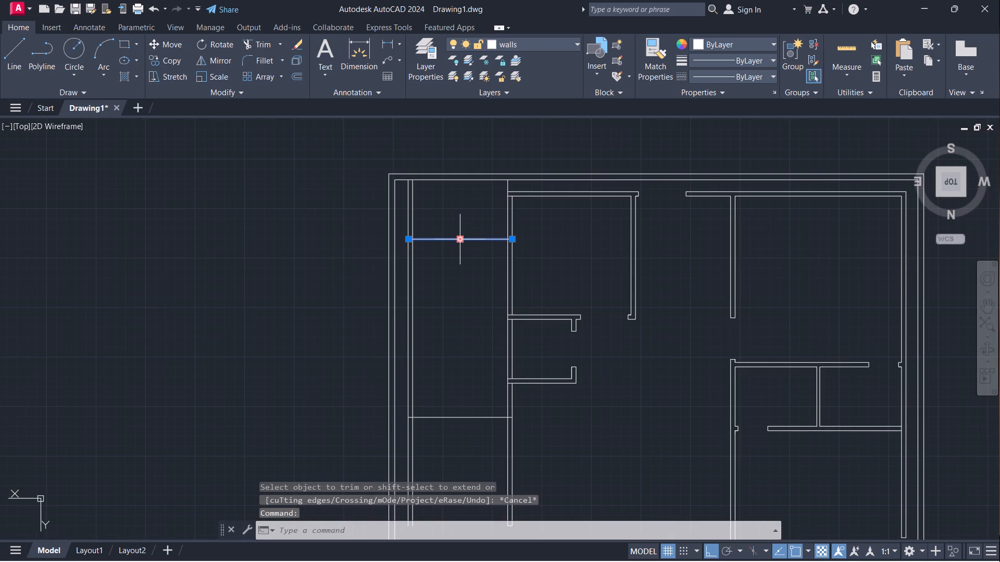
pyautogui.press('o')
pyautogui.press('Return')
pyautogui.click(460, 239)
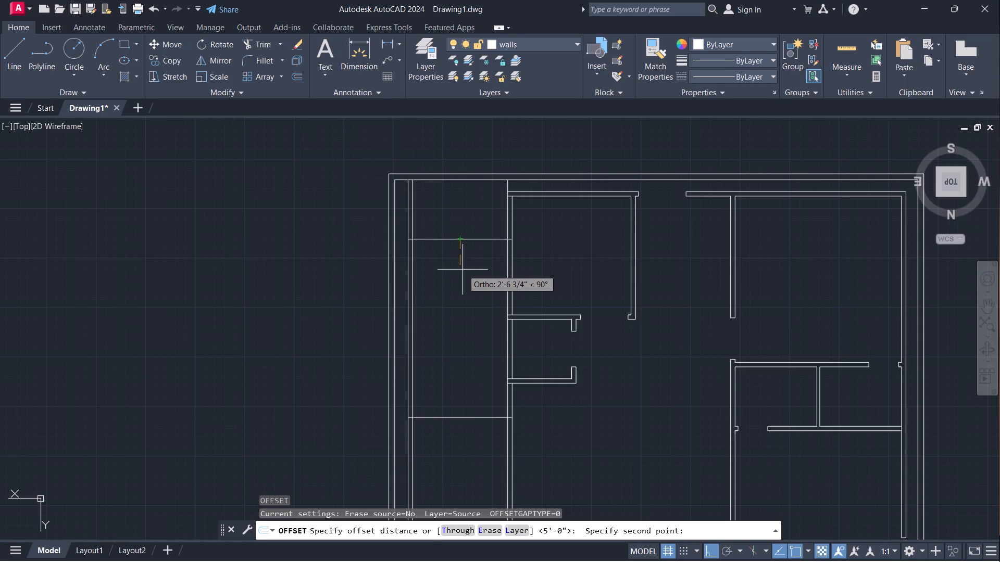
pyautogui.write("3'")
pyautogui.press('Return')
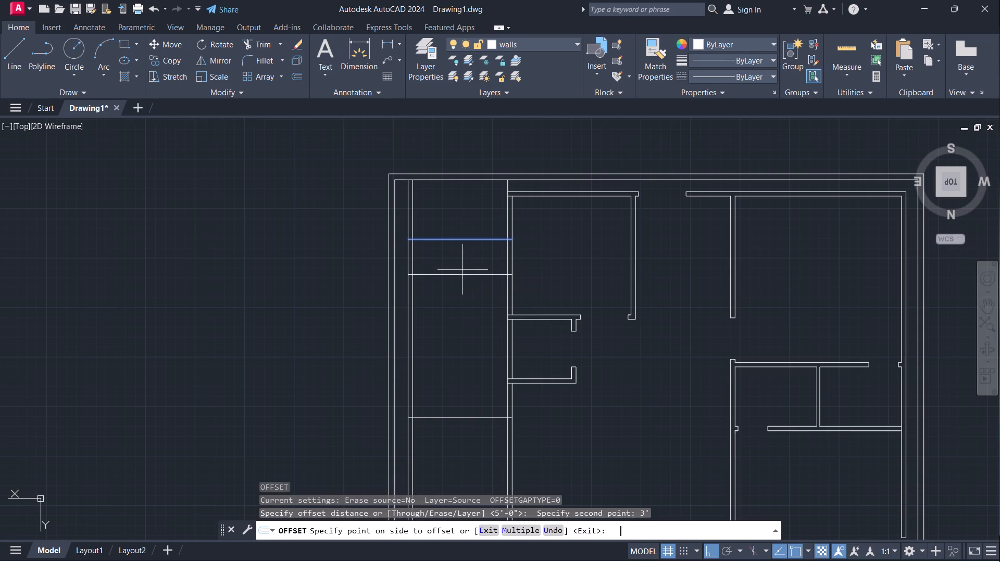
pyautogui.click(461, 279)
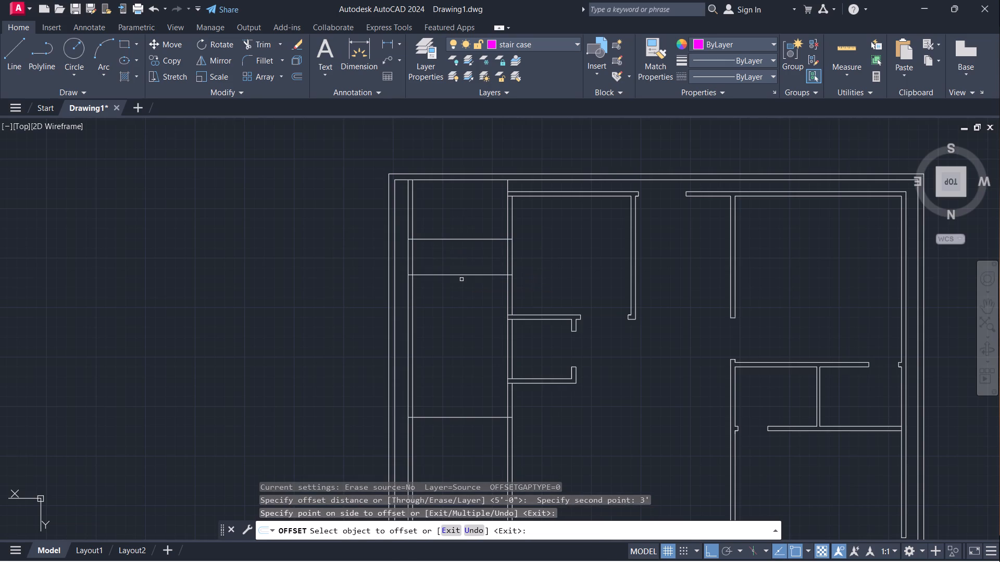
# Measure the distance from the new 3' offset line to the stair area's north end line.
pyautogui.click(386, 44)
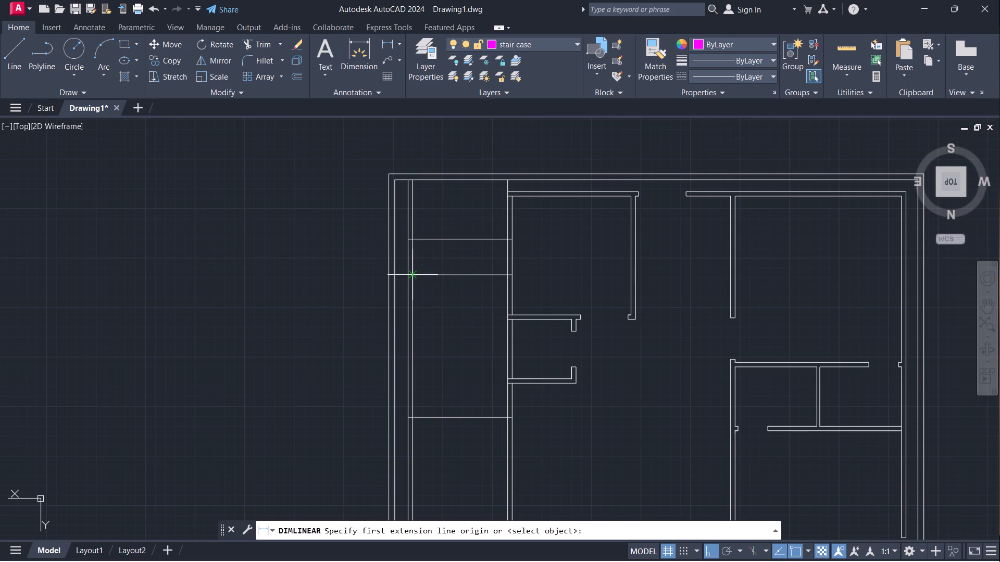
pyautogui.click(415, 275)
pyautogui.click(411, 419)
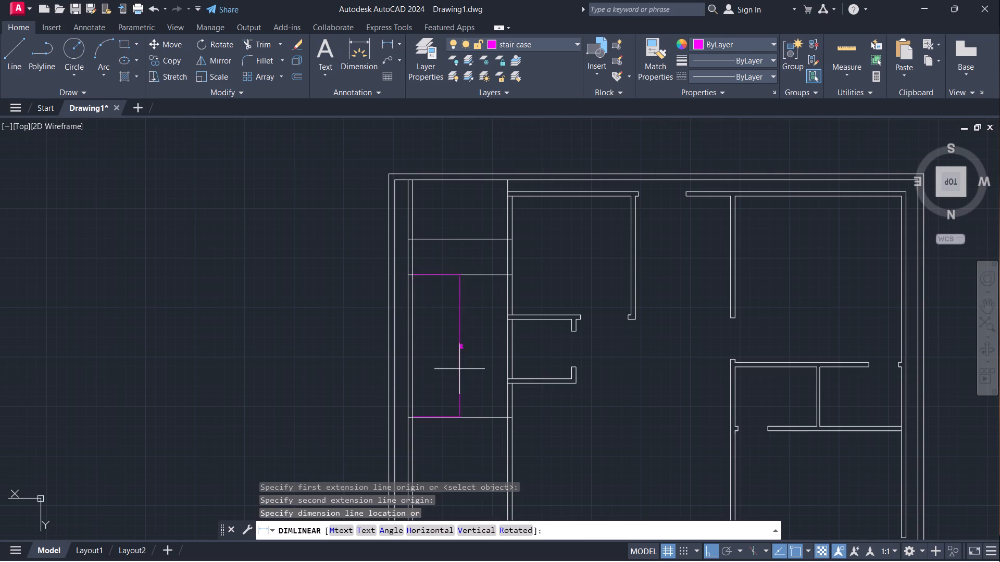
pyautogui.scroll(4, 463, 362)
pyautogui.scroll(-1, 466, 340)
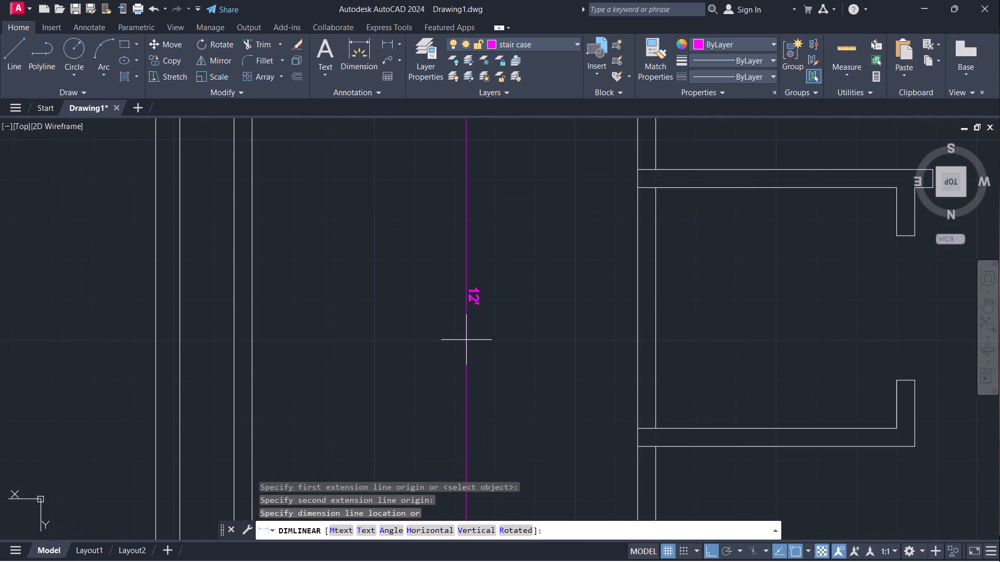
pyautogui.press('Escape')
# Move the two lines crossing the stair area, the 5' line and its 3' offset, 1' northward together.
pyautogui.scroll(-2, 472, 301)
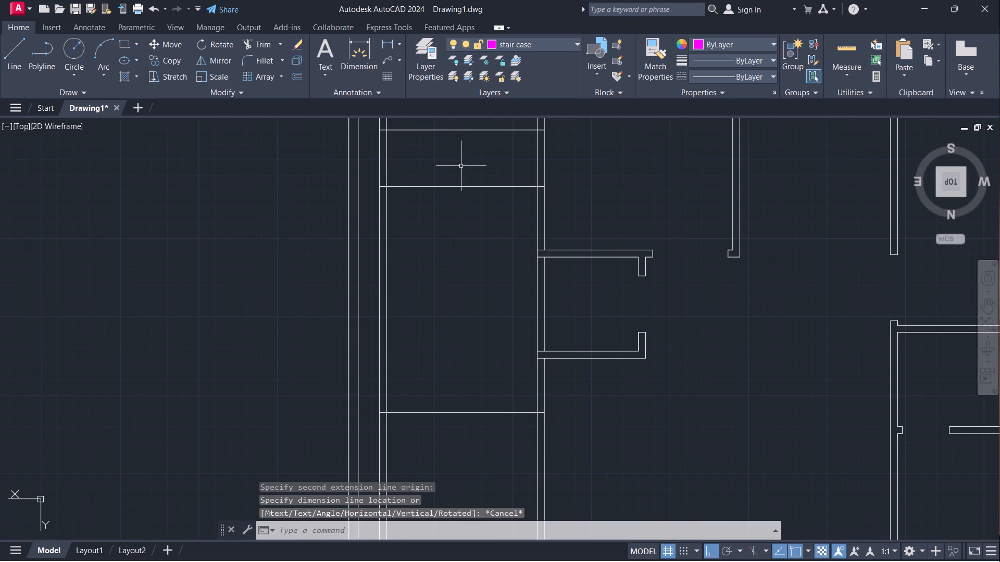
pyautogui.click(455, 129)
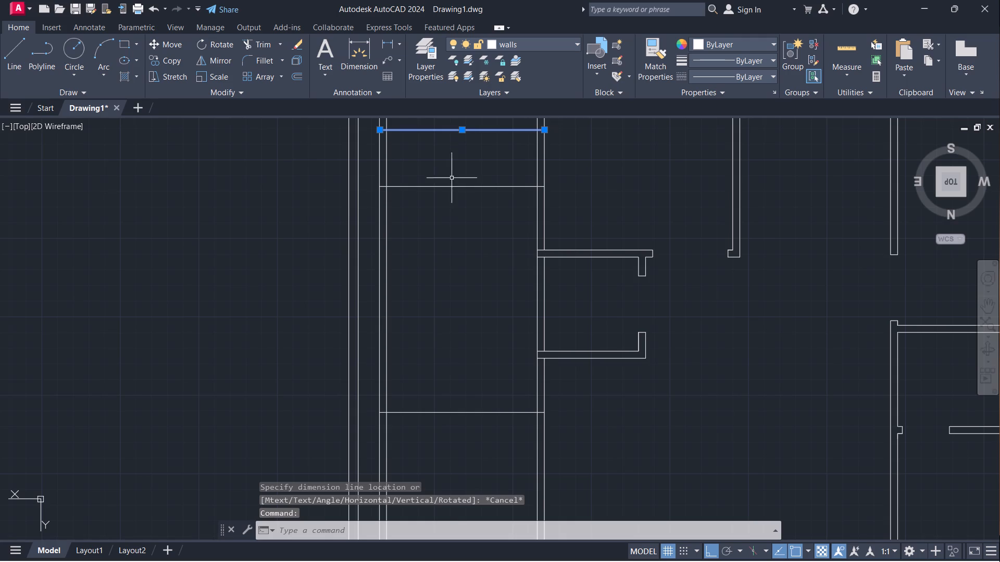
pyautogui.click(452, 186)
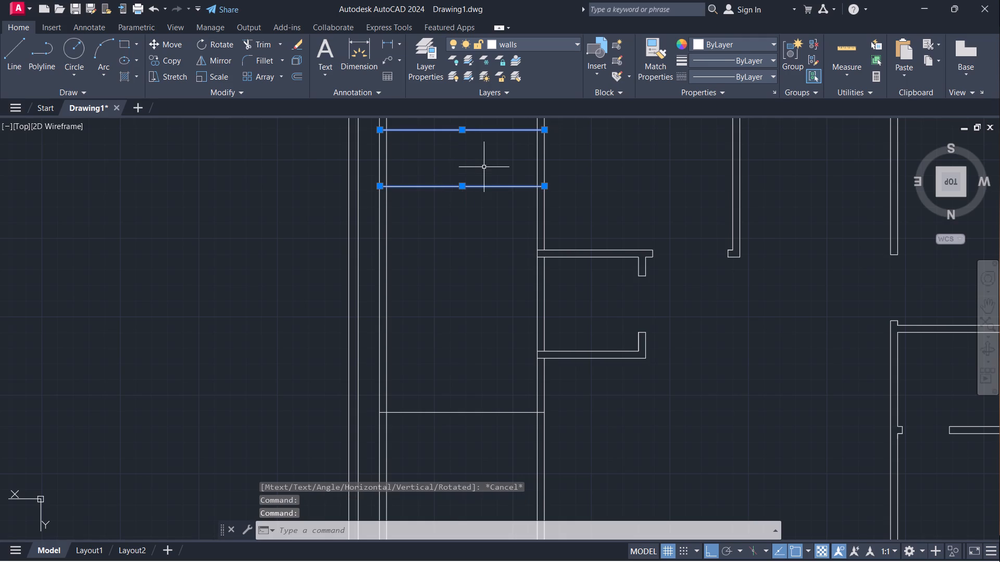
pyautogui.press('m')
pyautogui.press('Return')
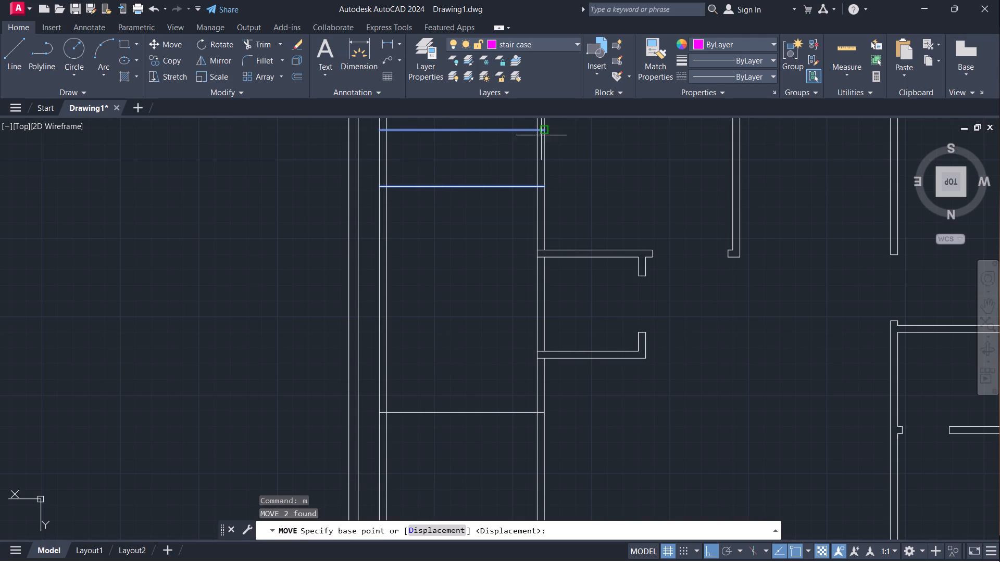
pyautogui.click(544, 130)
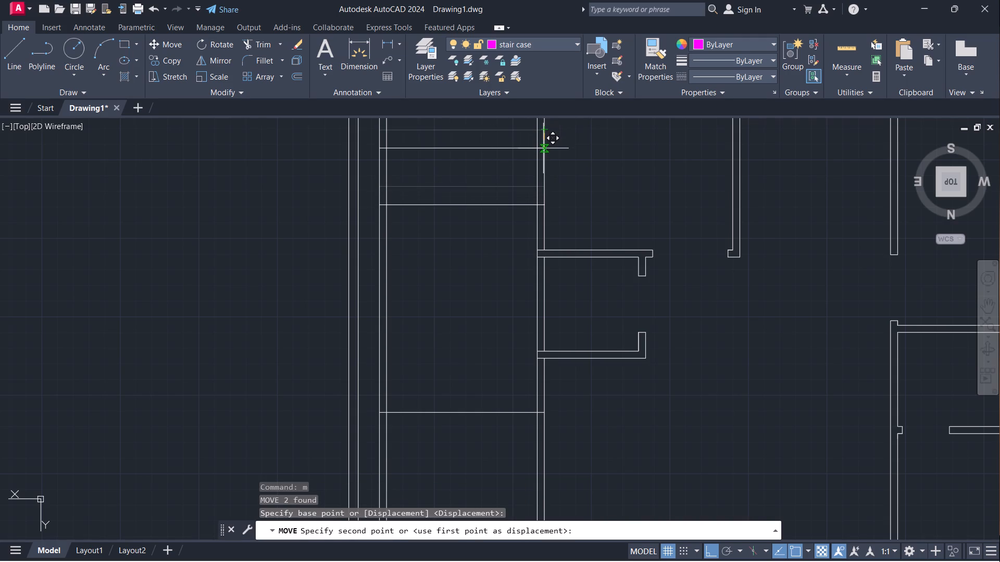
pyautogui.write("1'")
pyautogui.press('Return')
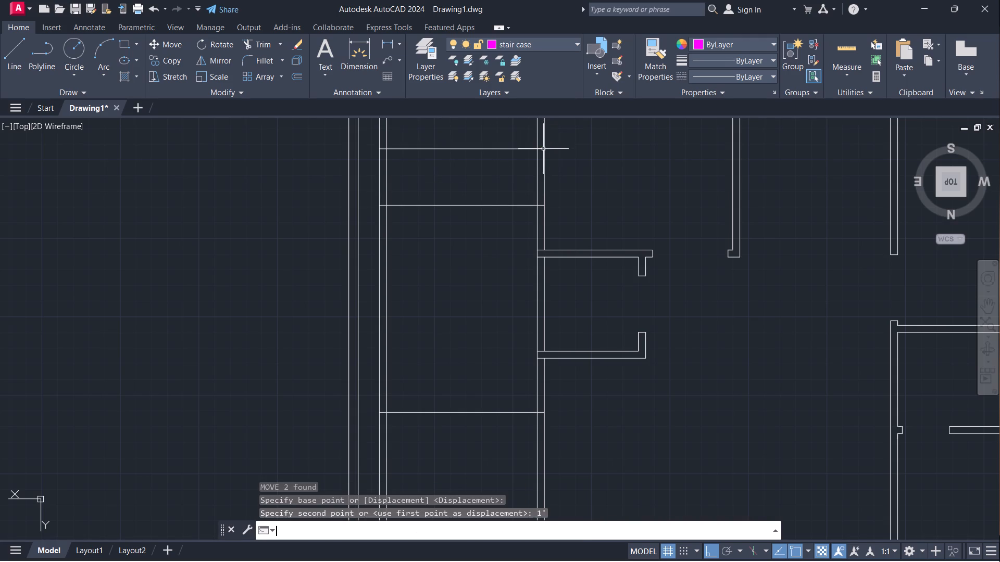
# Measure the distance from the northern of the two moved lines to the stair area's north end line.
pyautogui.click(389, 46)
pyautogui.click(435, 207)
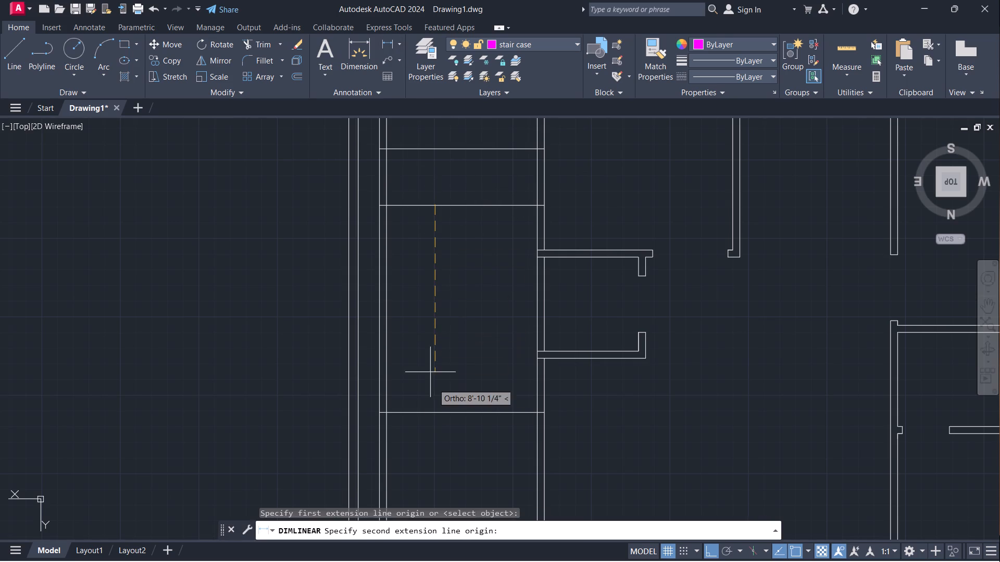
pyautogui.click(432, 411)
pyautogui.scroll(2, 456, 316)
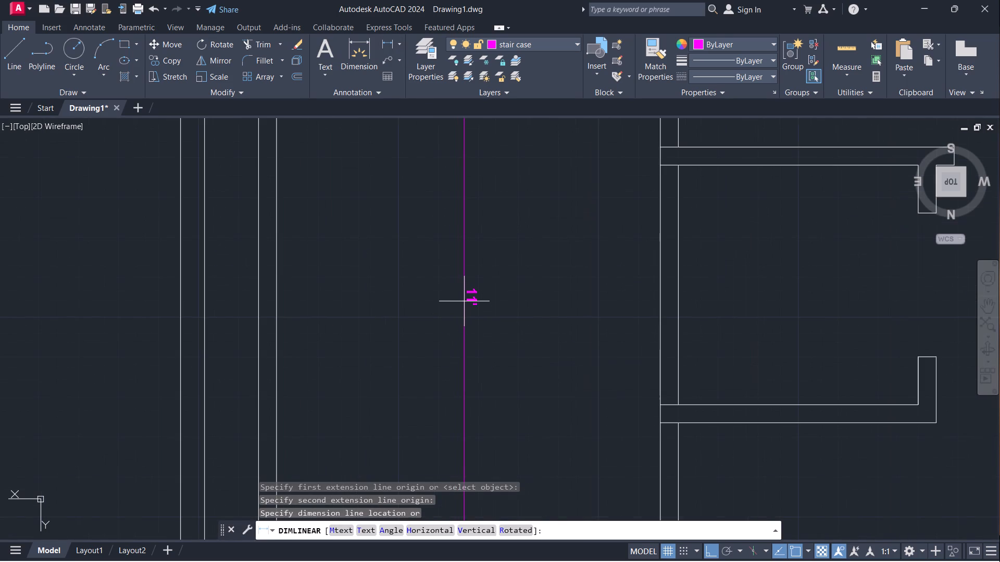
pyautogui.press('Escape')
pyautogui.scroll(-2, 473, 284)
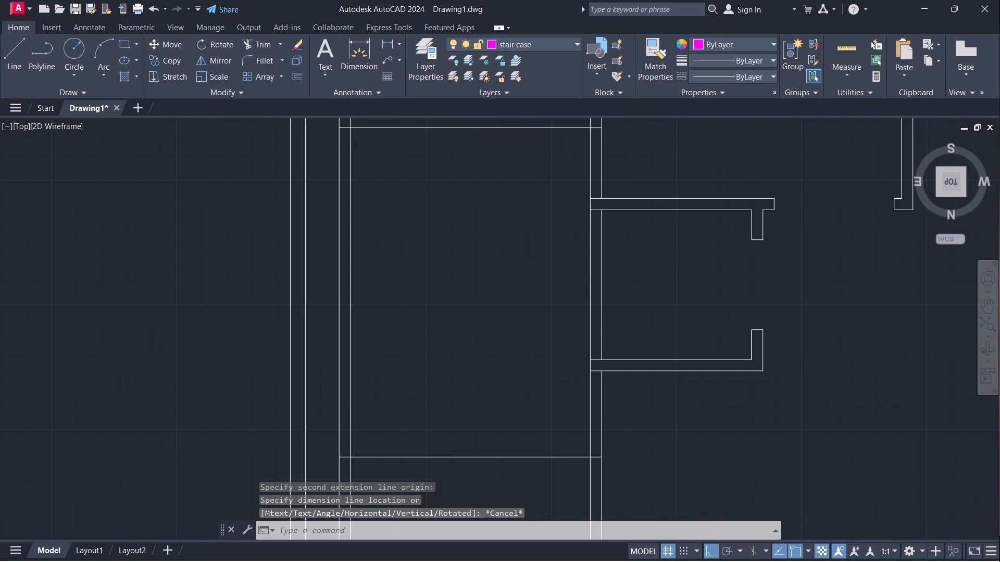
# Measure the distance from the south boundary wall's inner line to the nearer moved line in the stair area.
pyautogui.scroll(-1, 473, 284)
pyautogui.moveTo(473, 254); pyautogui.dragTo(448, 344, button='middle')
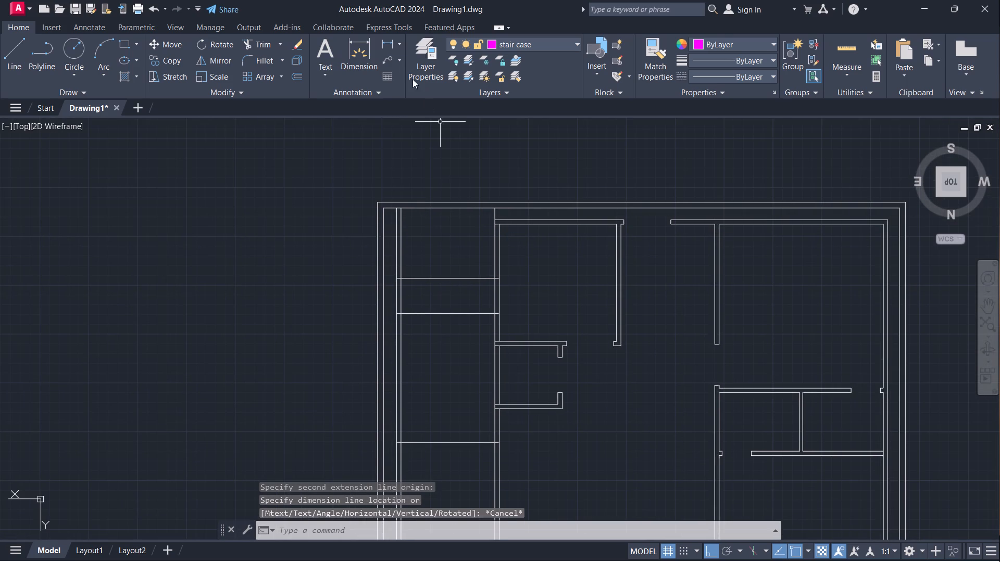
pyautogui.click(391, 40)
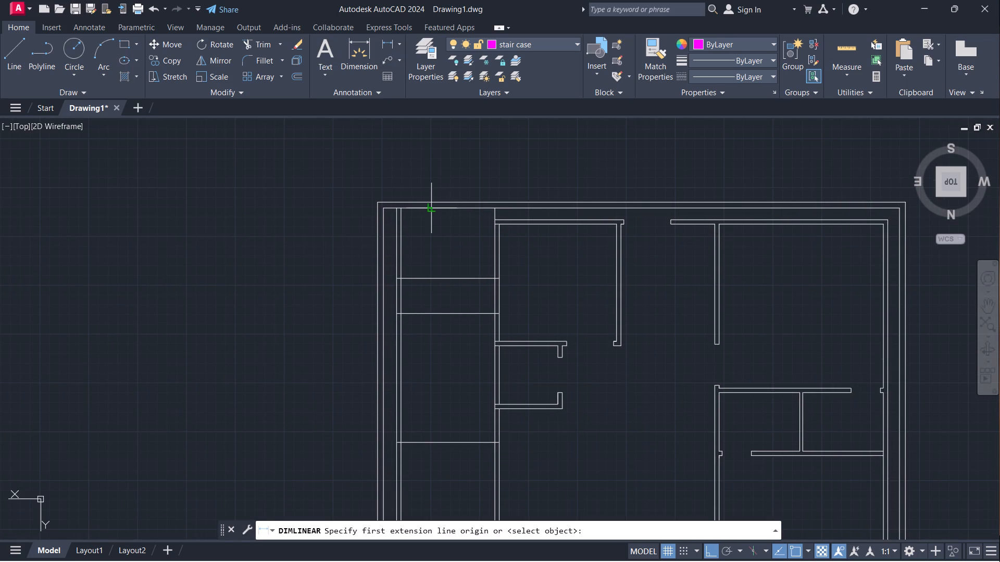
pyautogui.click(434, 210)
pyautogui.click(437, 278)
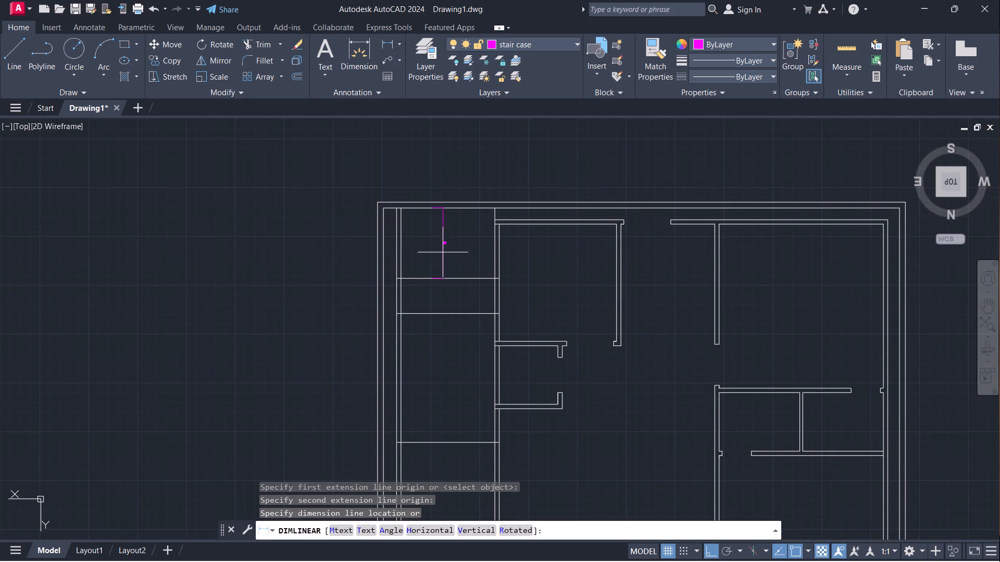
pyautogui.scroll(4, 443, 249)
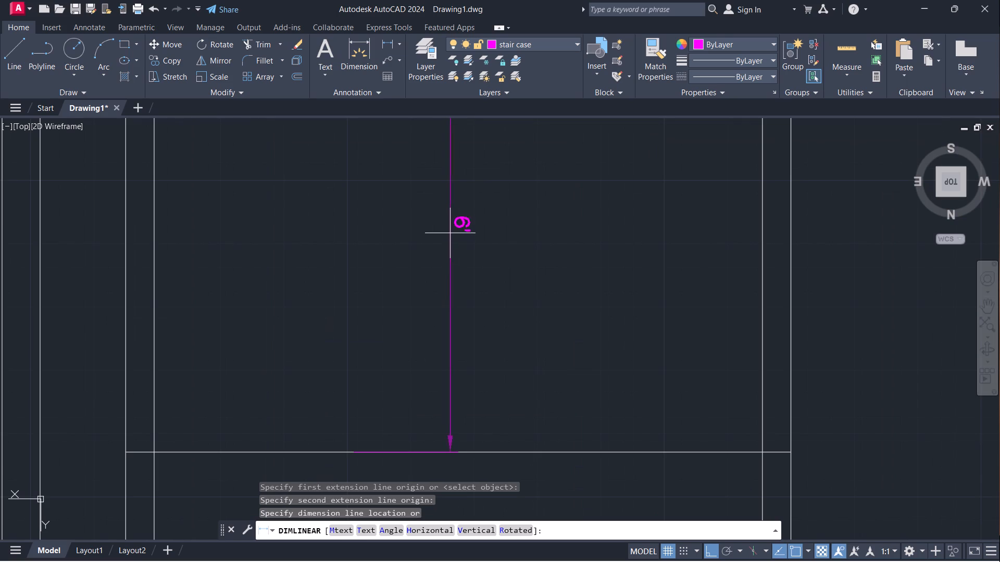
pyautogui.scroll(2, 456, 216)
pyautogui.press('Escape')
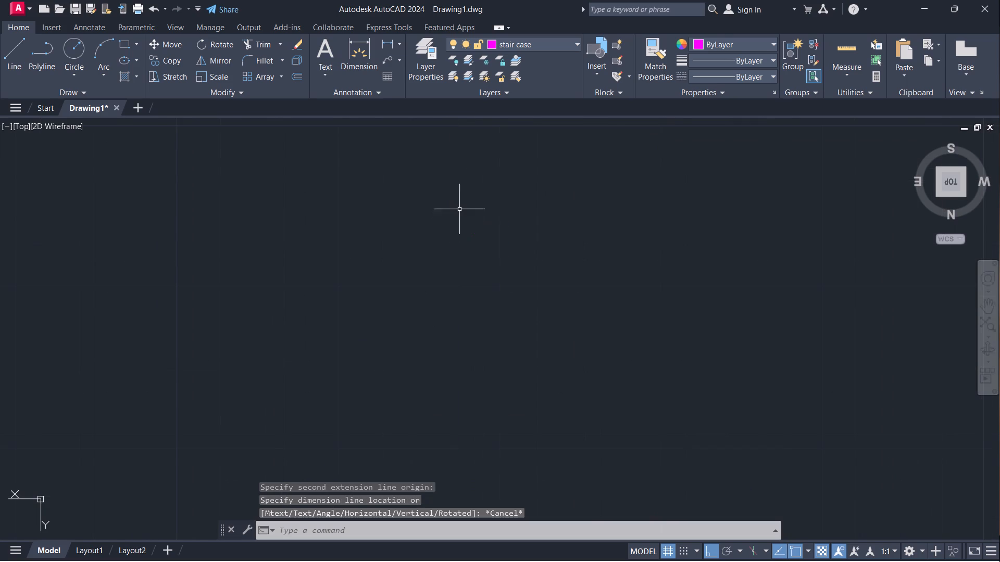
pyautogui.scroll(-5, 462, 203)
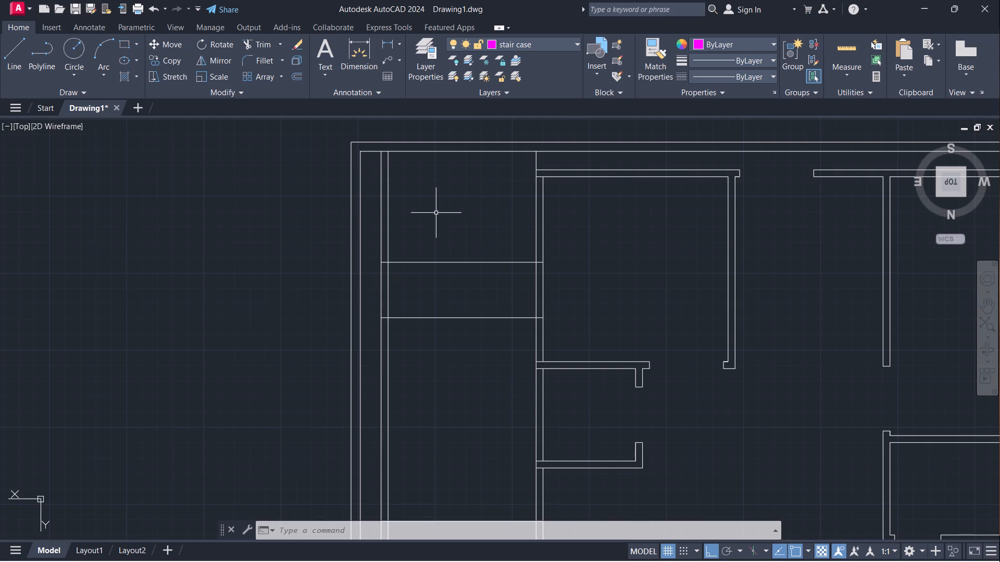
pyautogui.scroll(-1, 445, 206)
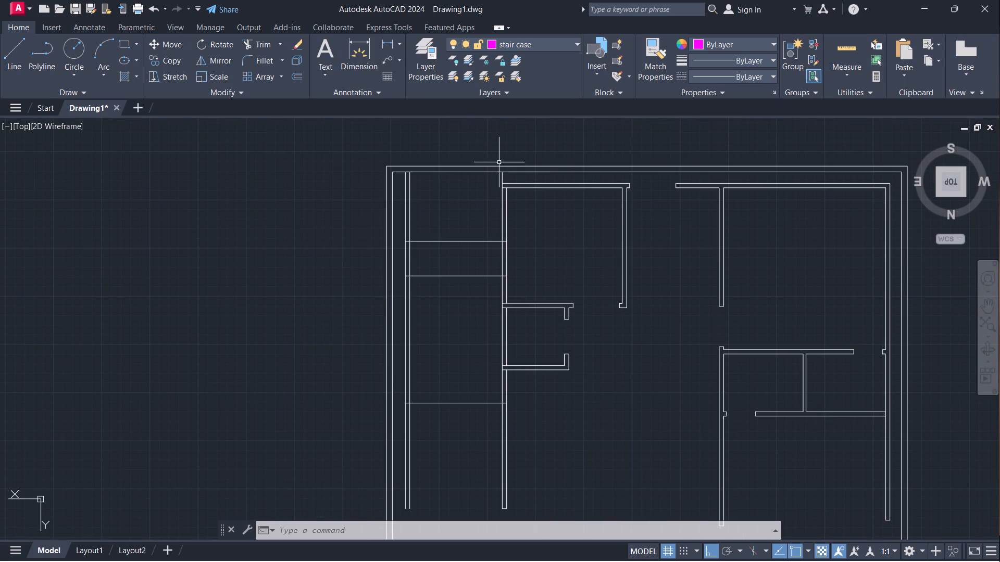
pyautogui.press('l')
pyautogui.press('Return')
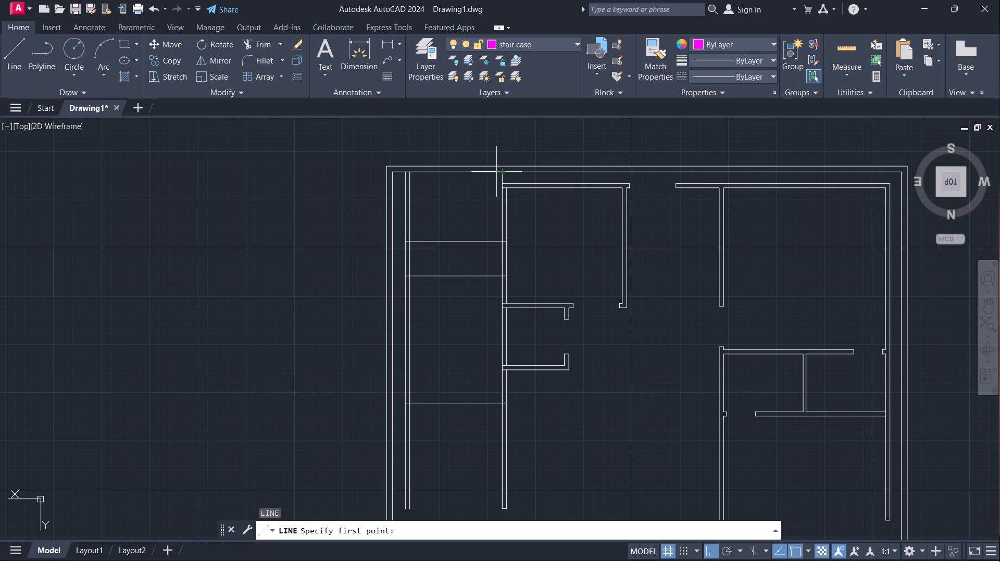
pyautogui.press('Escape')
# Trim the stair area's east wall and the house's east wall north of the stair's end line, removing the leftover end piece too.
pyautogui.press('t')
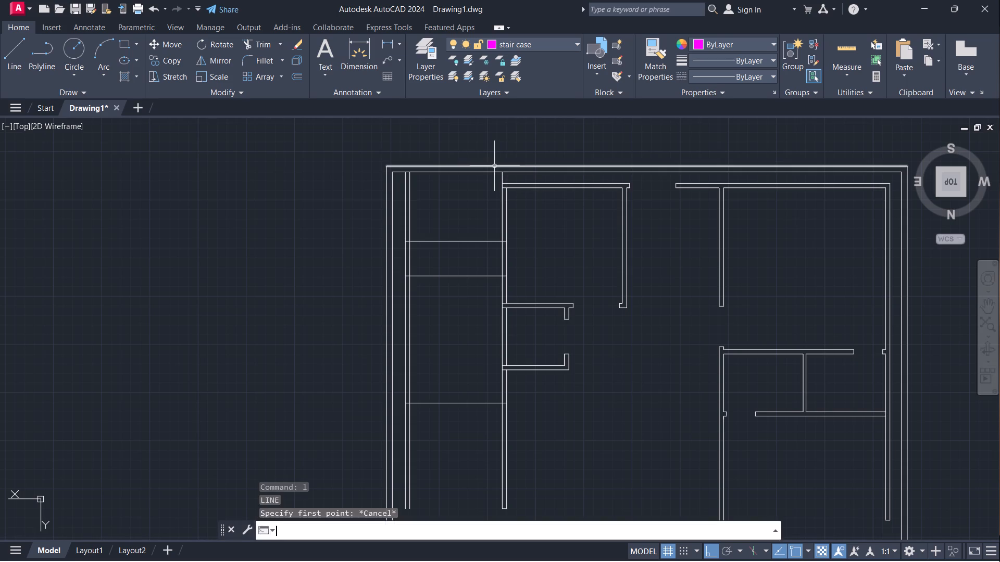
pyautogui.press('r')
pyautogui.press('Return')
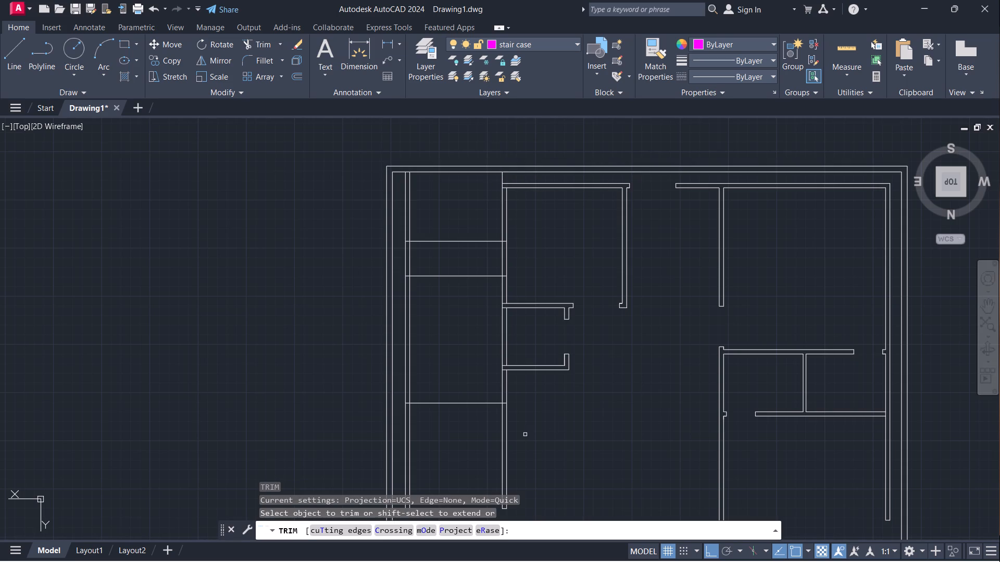
pyautogui.moveTo(525, 435); pyautogui.dragTo(403, 435)
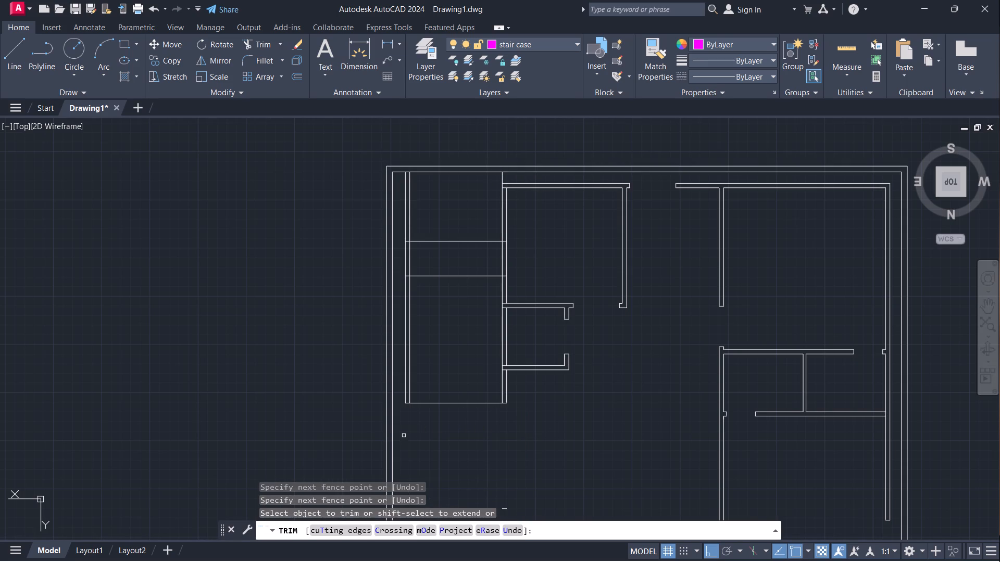
pyautogui.scroll(-1, 539, 427)
pyautogui.moveTo(548, 442); pyautogui.dragTo(557, 386, button='middle')
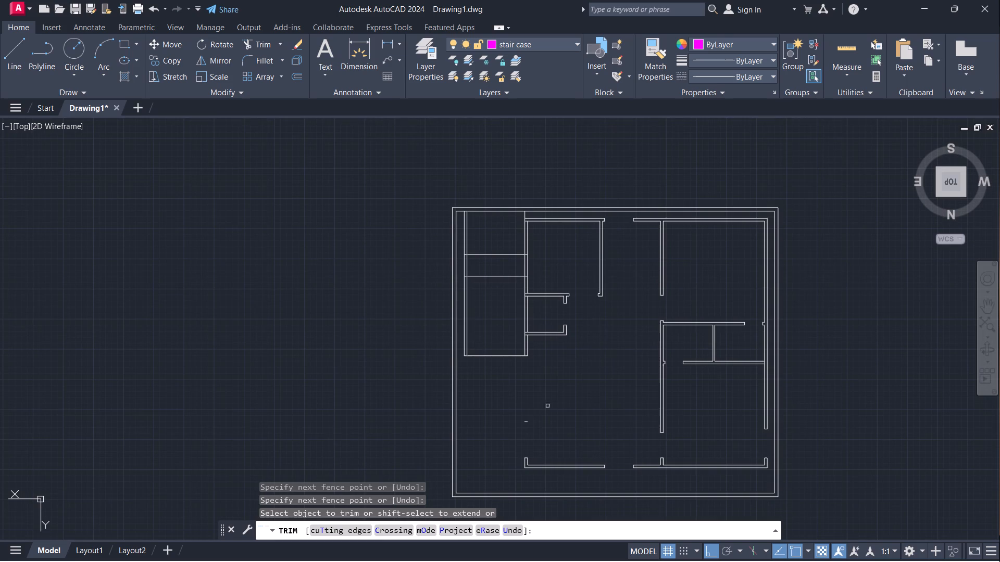
pyautogui.click(527, 424)
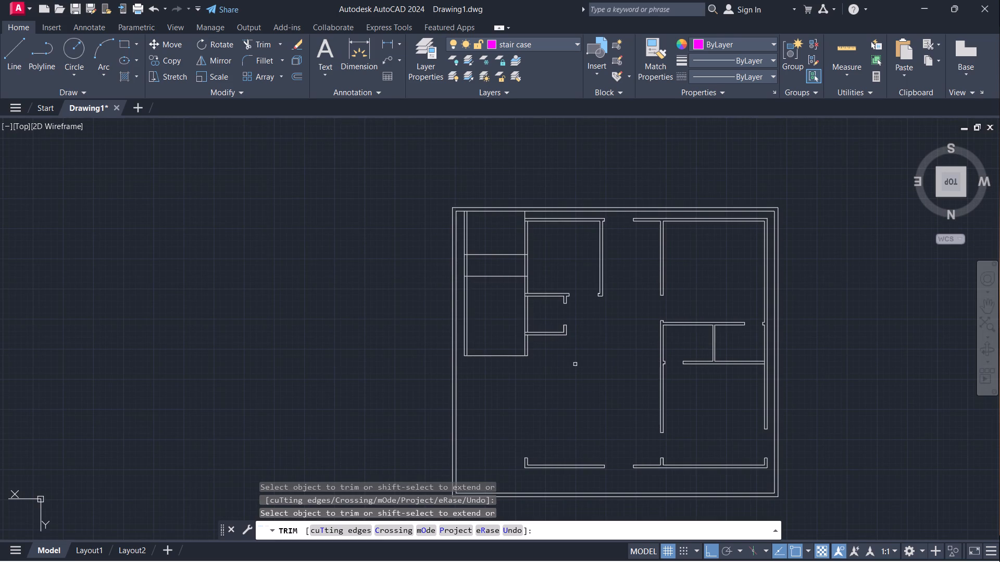
pyautogui.press('Escape')
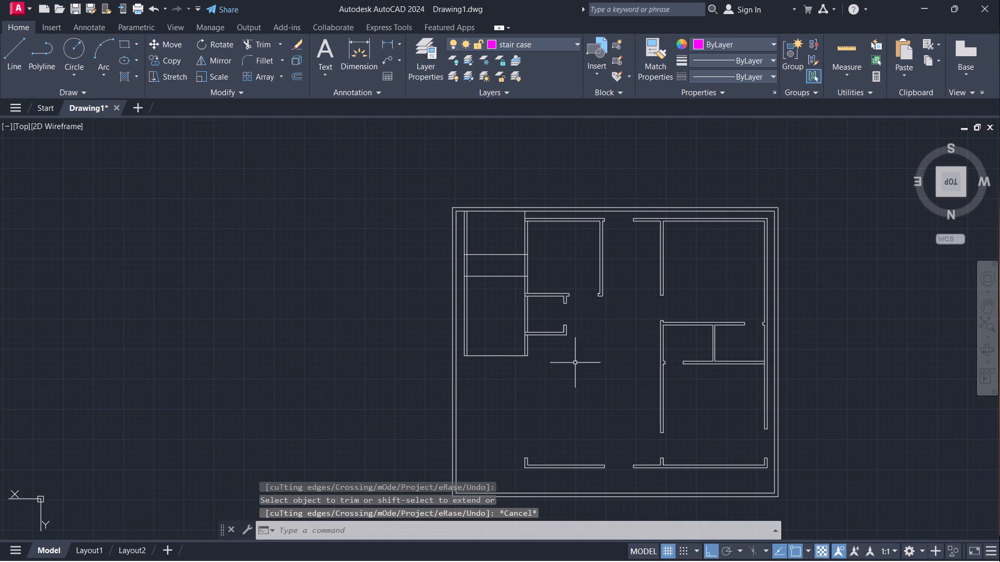
# Draw a line on the stair case layer along the stair area's west side, from the south boundary wall's inner line to the north end line.
pyautogui.scroll(1, 505, 236)
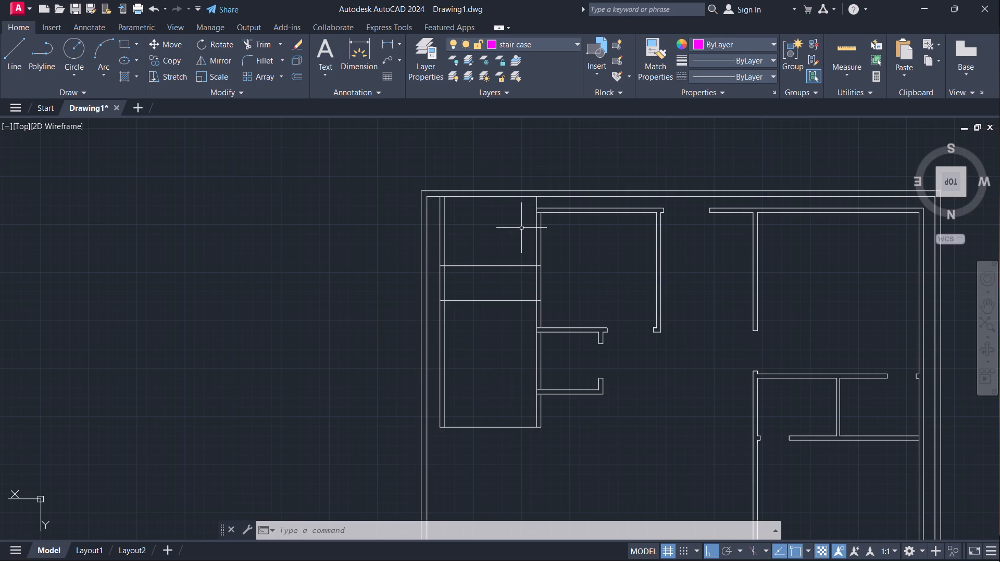
pyautogui.press('l')
pyautogui.press('Return')
pyautogui.click(538, 197)
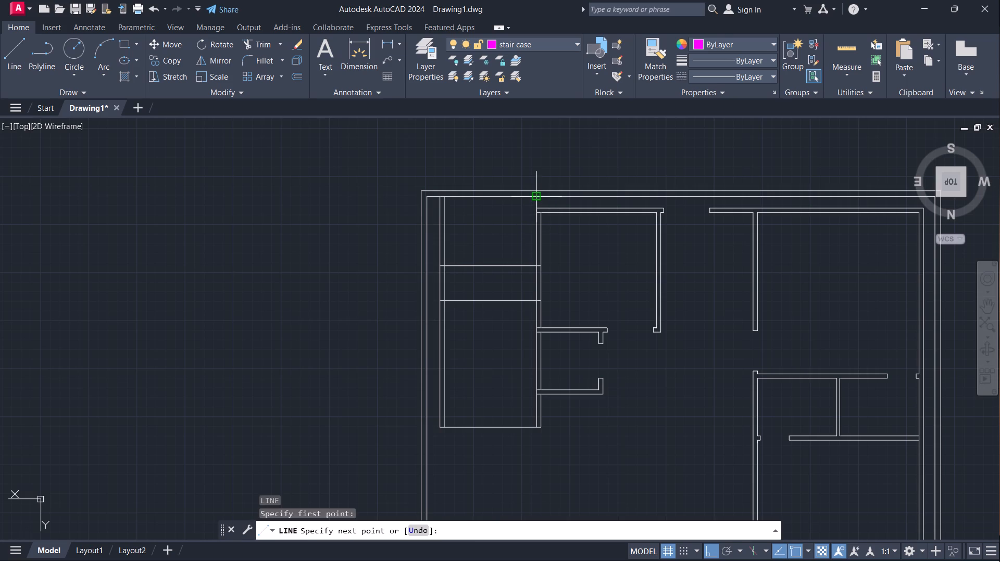
pyautogui.click(535, 427)
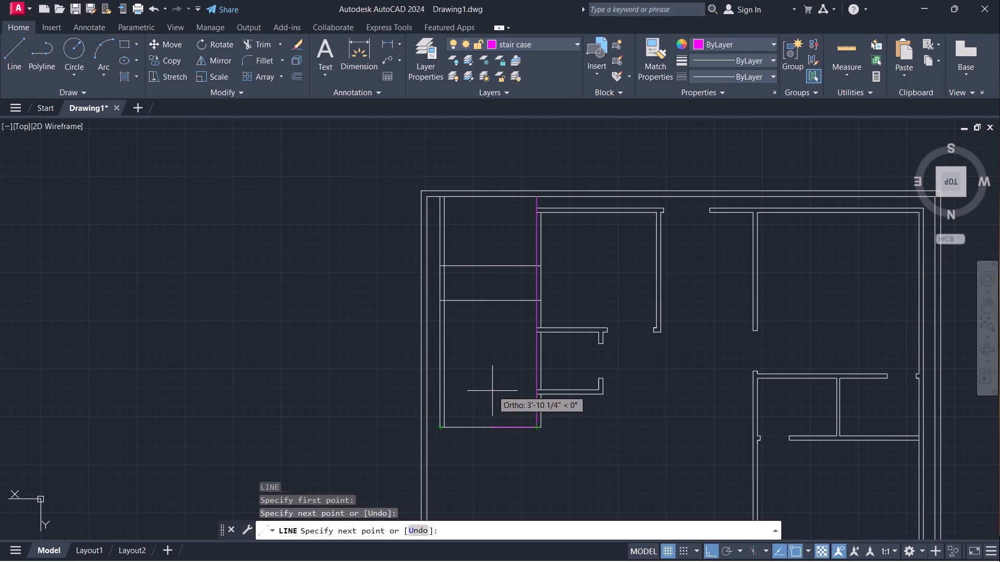
pyautogui.press('Escape')
# Move the stair area's two east wall lines, two cross lines and north end line onto the stair case layer.
pyautogui.click(491, 231)
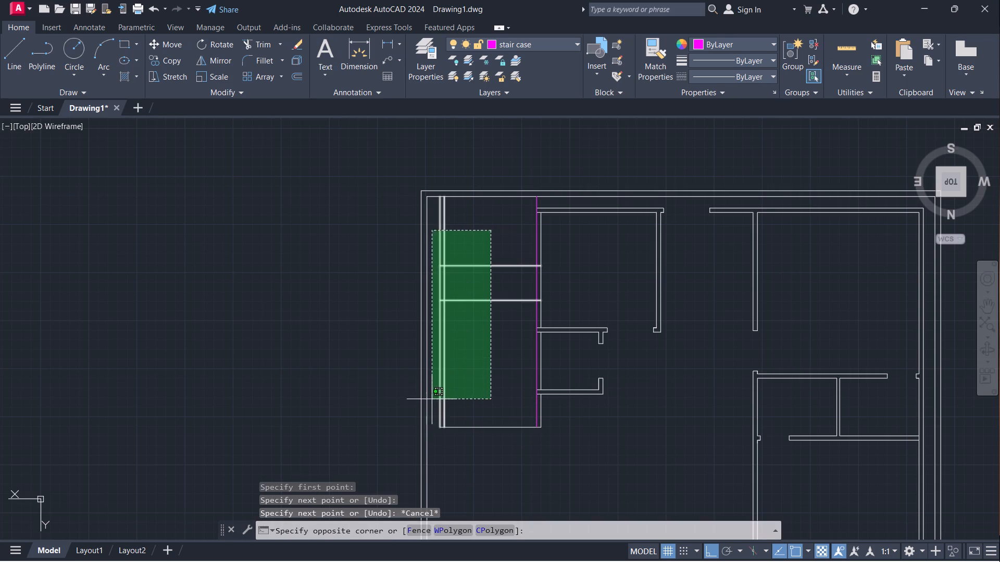
pyautogui.click(436, 435)
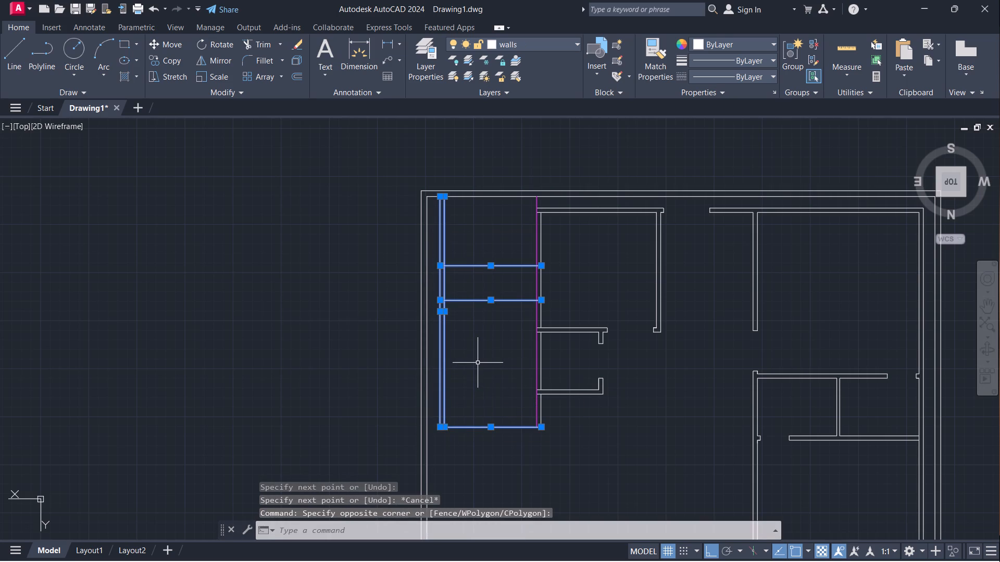
pyautogui.click(548, 44)
pyautogui.click(539, 71)
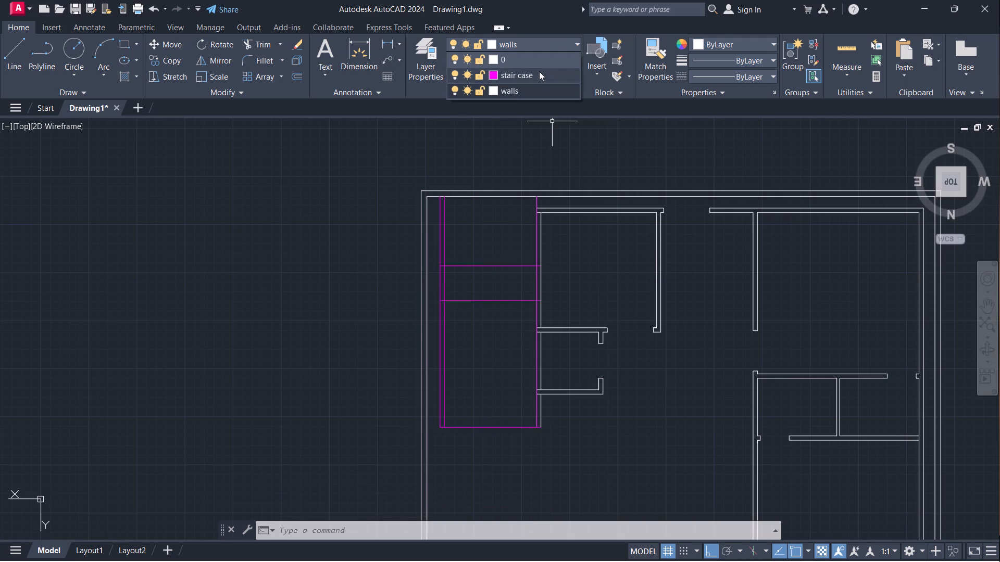
pyautogui.press('Escape')
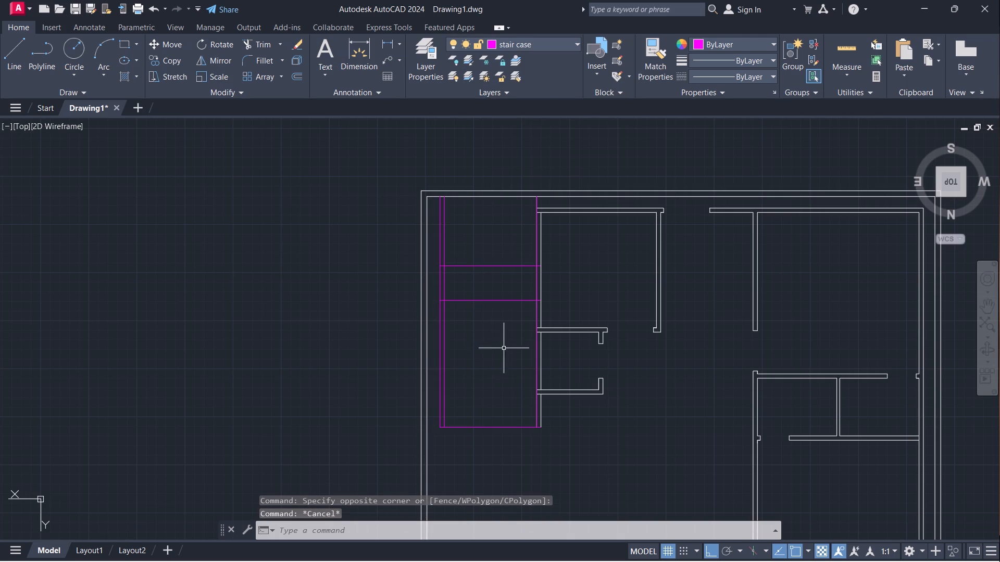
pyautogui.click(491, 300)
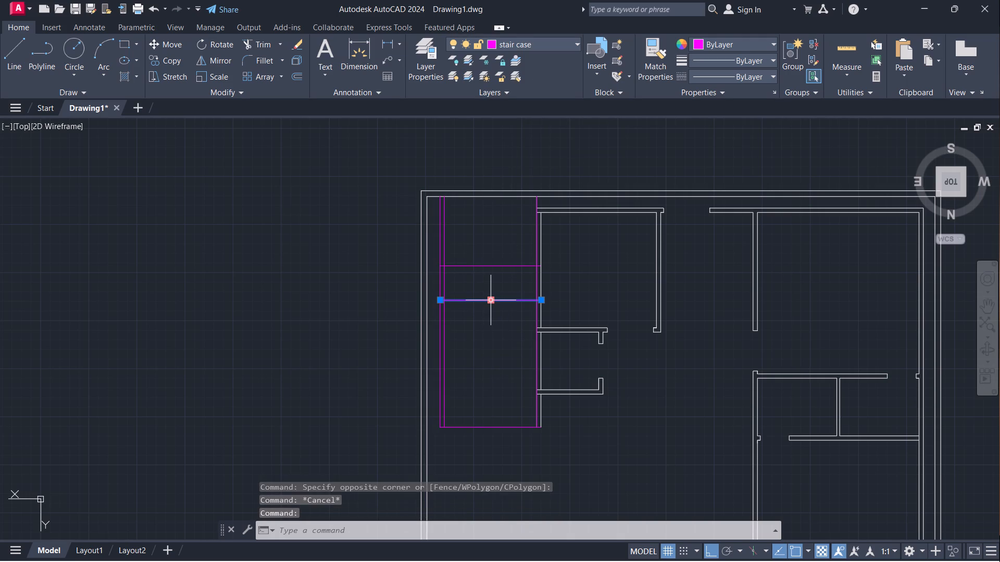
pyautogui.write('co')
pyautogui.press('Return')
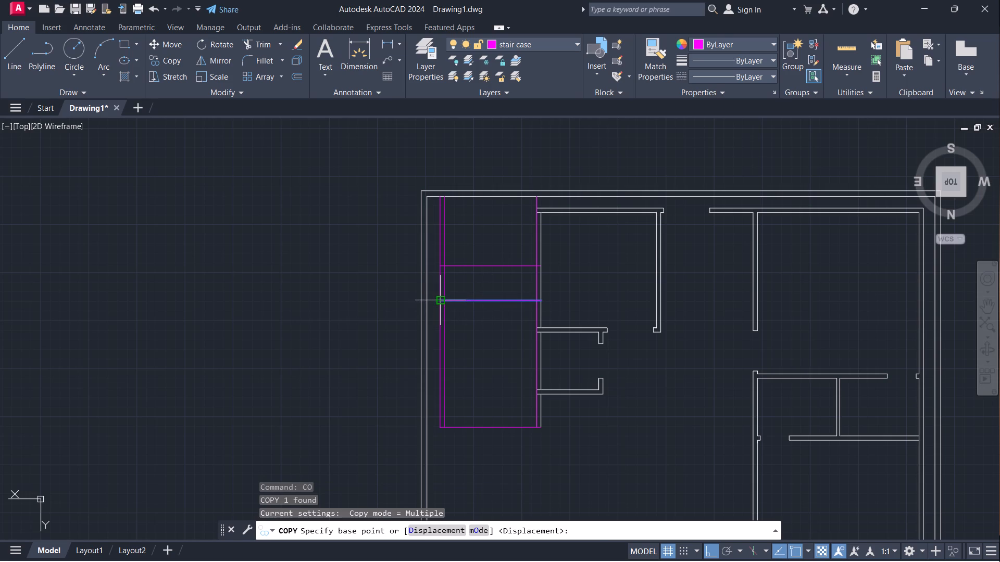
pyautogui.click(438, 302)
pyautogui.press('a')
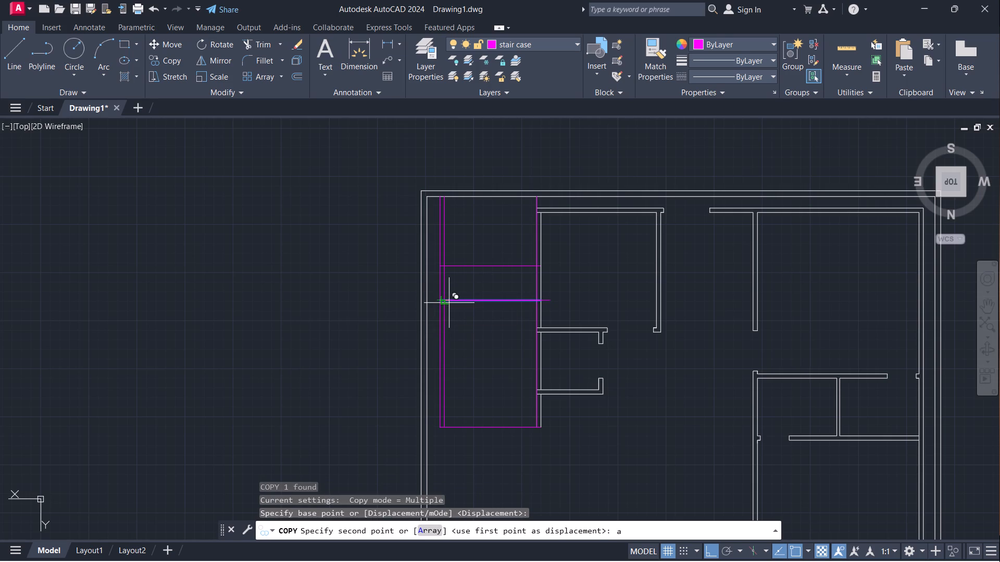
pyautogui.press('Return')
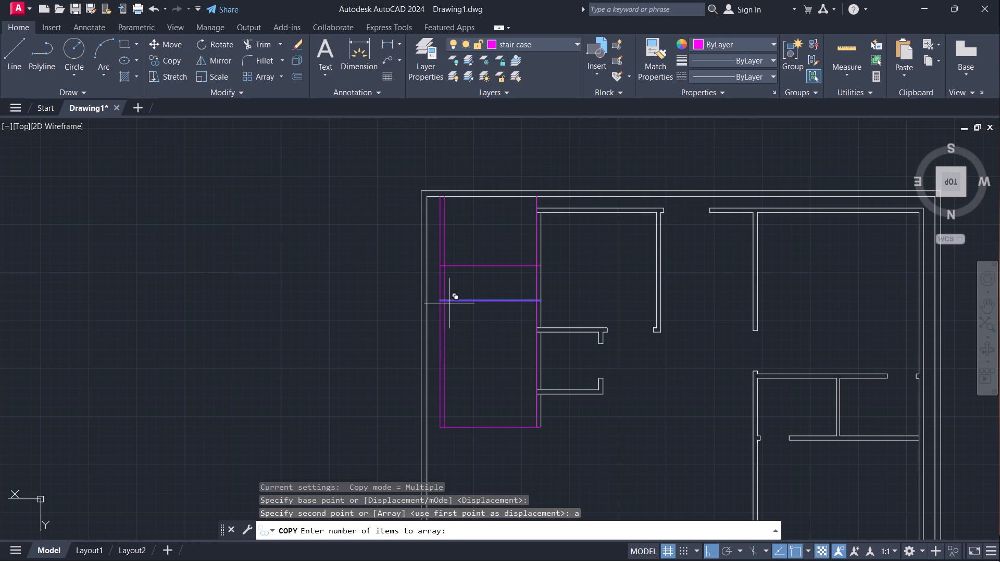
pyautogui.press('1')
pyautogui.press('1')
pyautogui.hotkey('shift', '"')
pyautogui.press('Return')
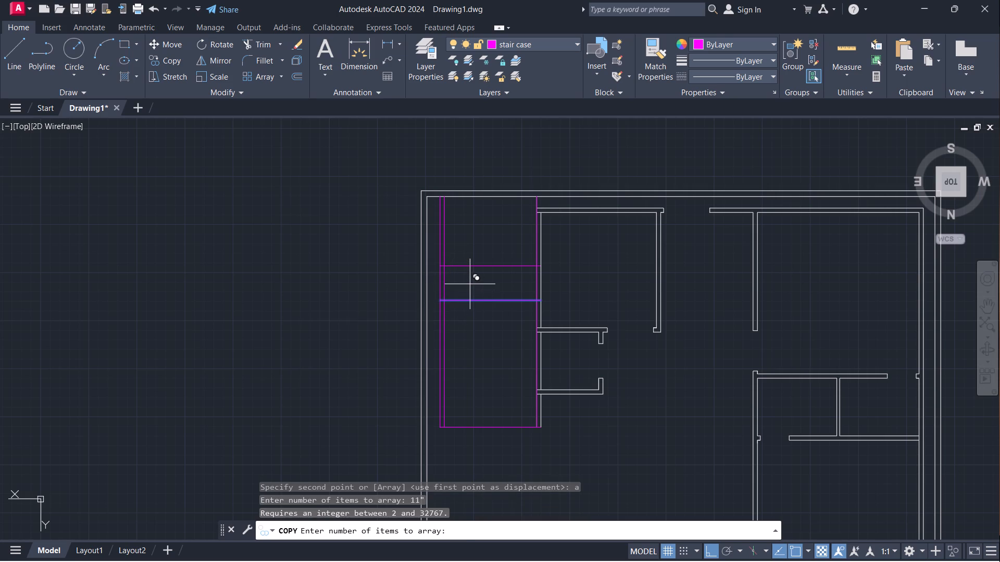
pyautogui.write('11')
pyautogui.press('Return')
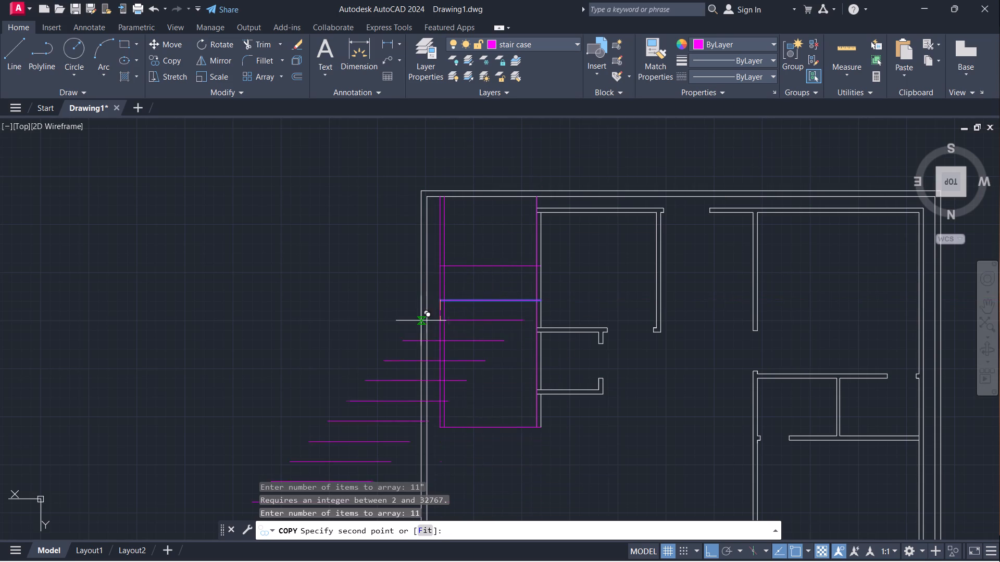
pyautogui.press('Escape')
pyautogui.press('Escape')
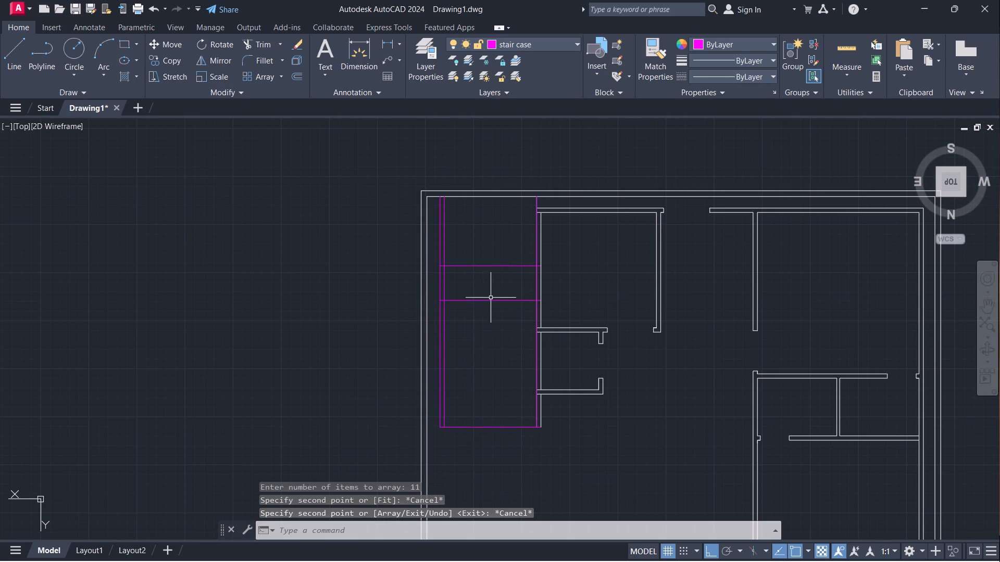
# Array-copy the northern of the stair area's two cross lines as 10 items, fitted up to the north end line.
pyautogui.click(486, 301)
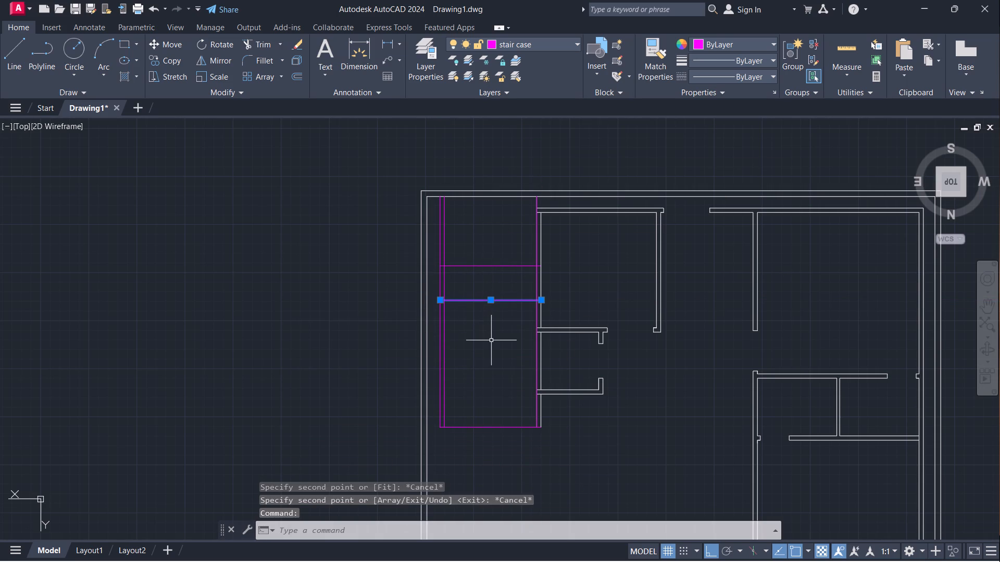
pyautogui.write('co')
pyautogui.press('Return')
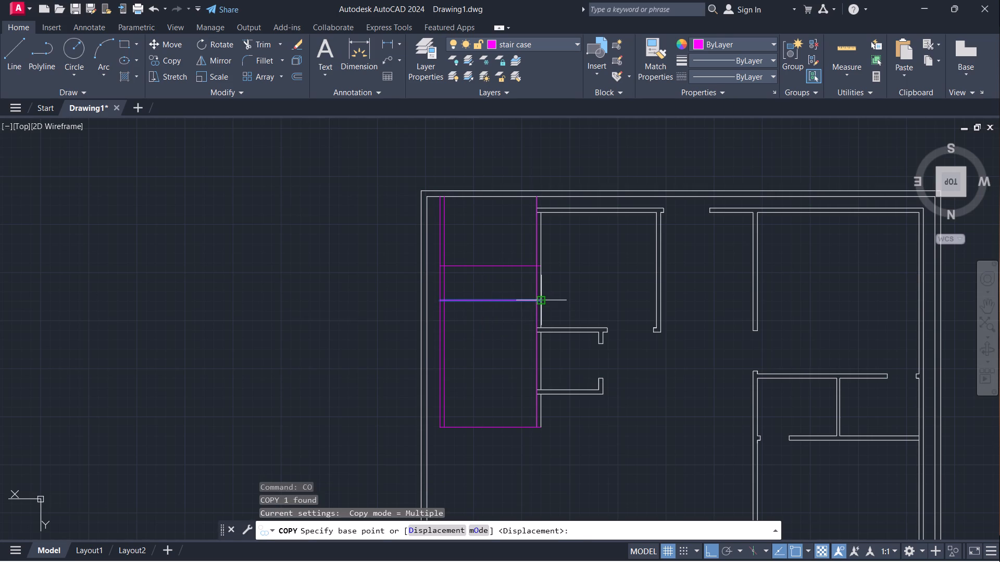
pyautogui.scroll(3, 444, 306)
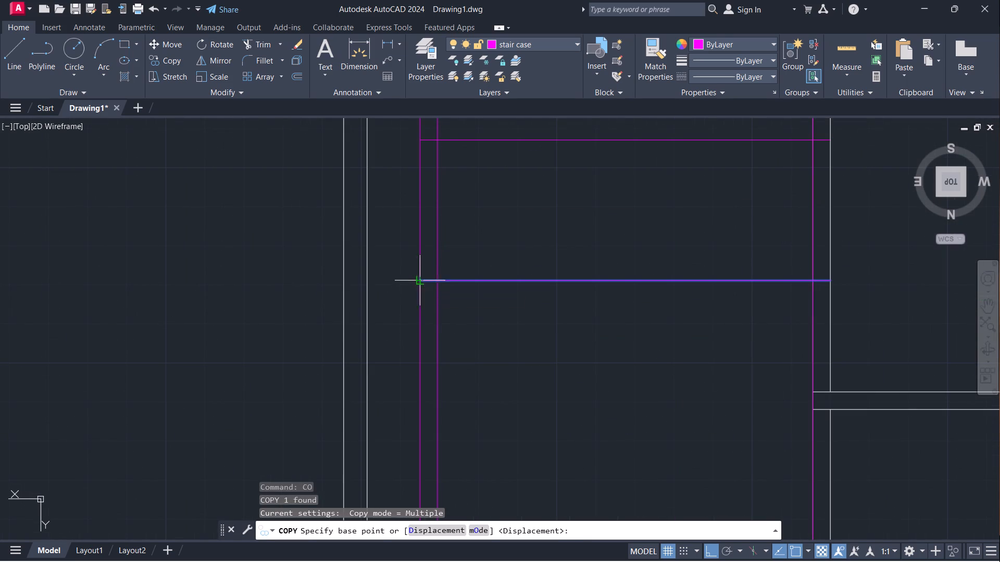
pyautogui.click(417, 278)
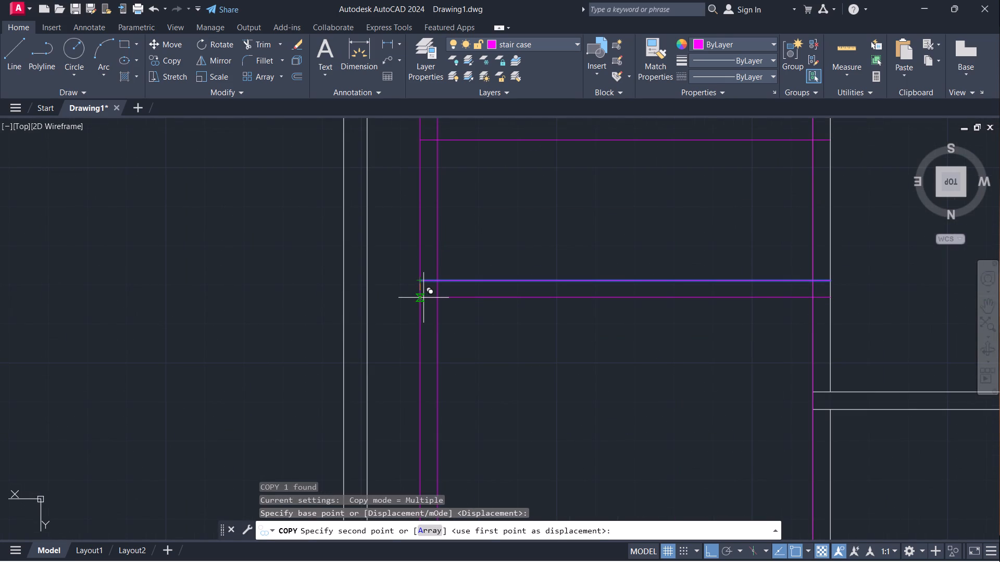
pyautogui.scroll(-3, 470, 277)
pyautogui.moveTo(473, 300); pyautogui.dragTo(490, 252, button='middle')
pyautogui.press('a')
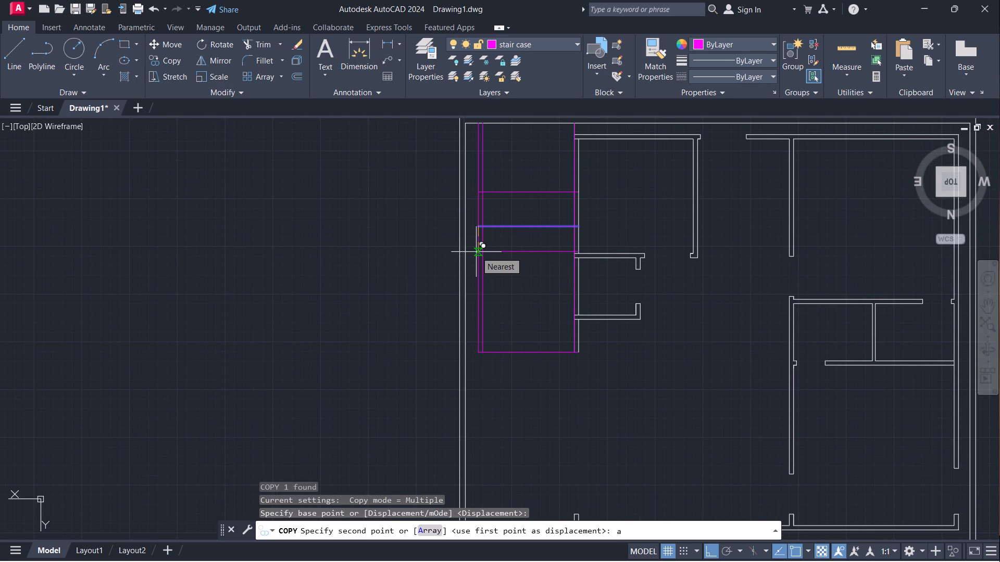
pyautogui.press('Return')
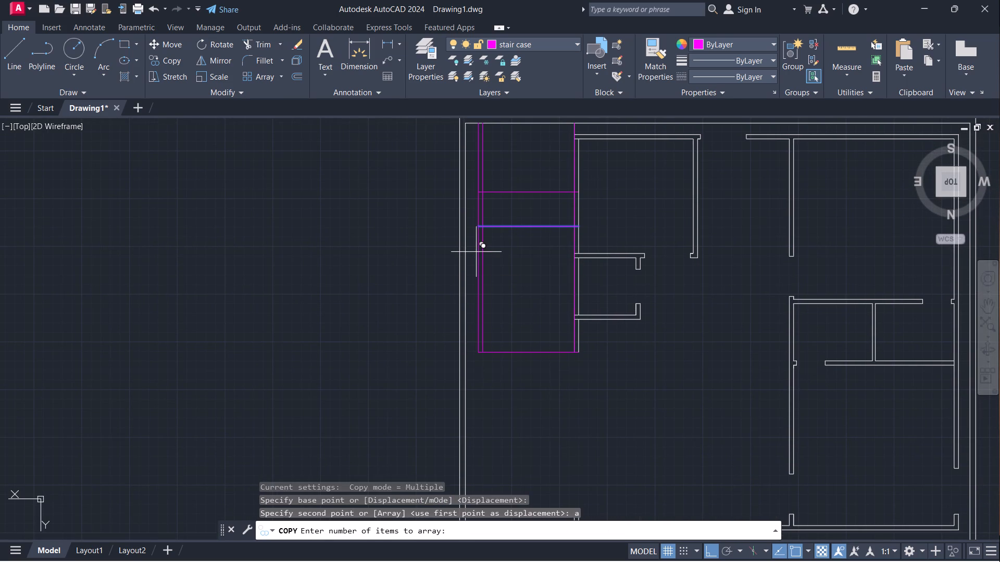
pyautogui.write('10')
pyautogui.press('Return')
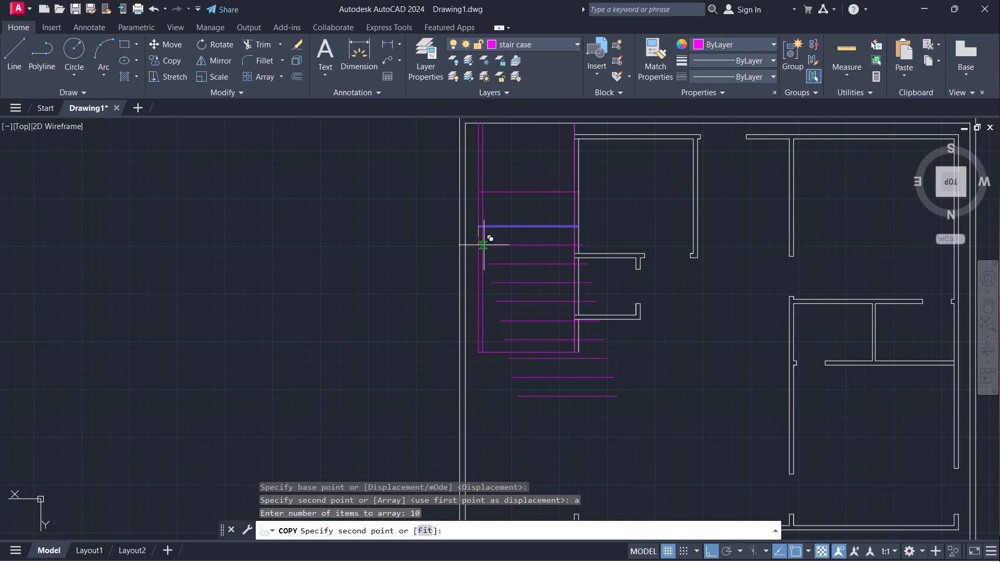
pyautogui.press('f')
pyautogui.press('Return')
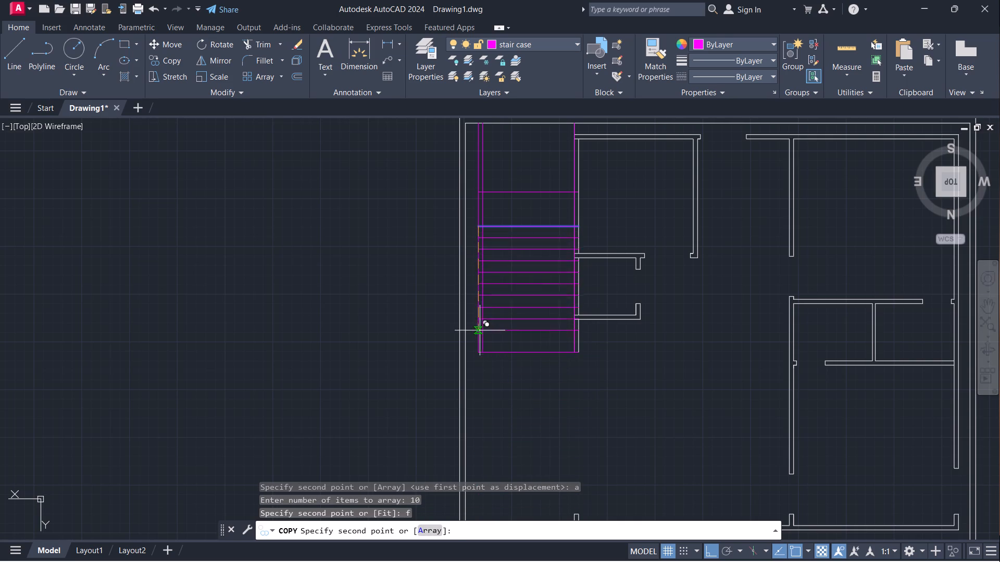
pyautogui.click(478, 352)
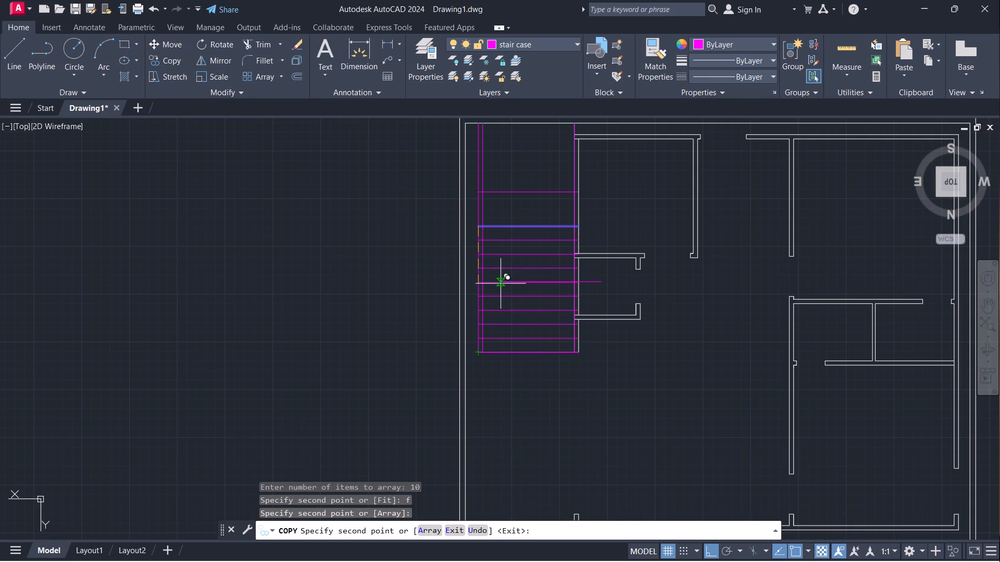
pyautogui.press('Escape')
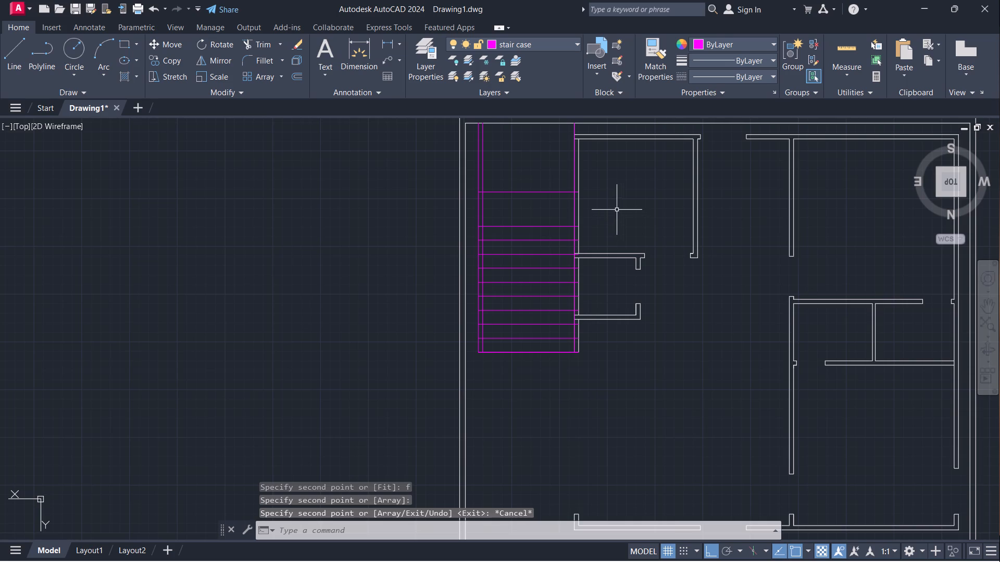
# Measure the stair area's clear width along its north end line, between the inner east line and the west side line.
pyautogui.click(391, 43)
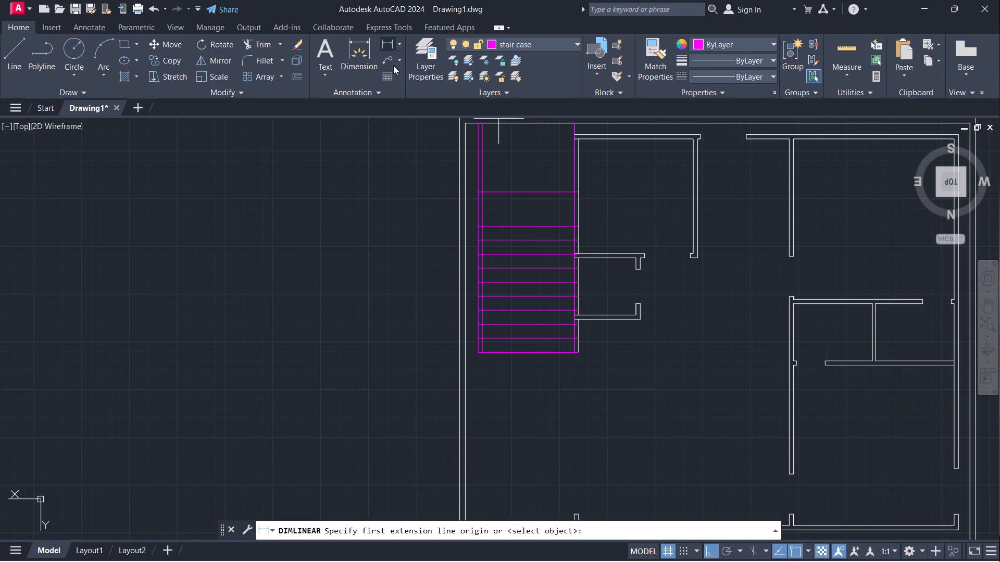
pyautogui.scroll(2, 491, 360)
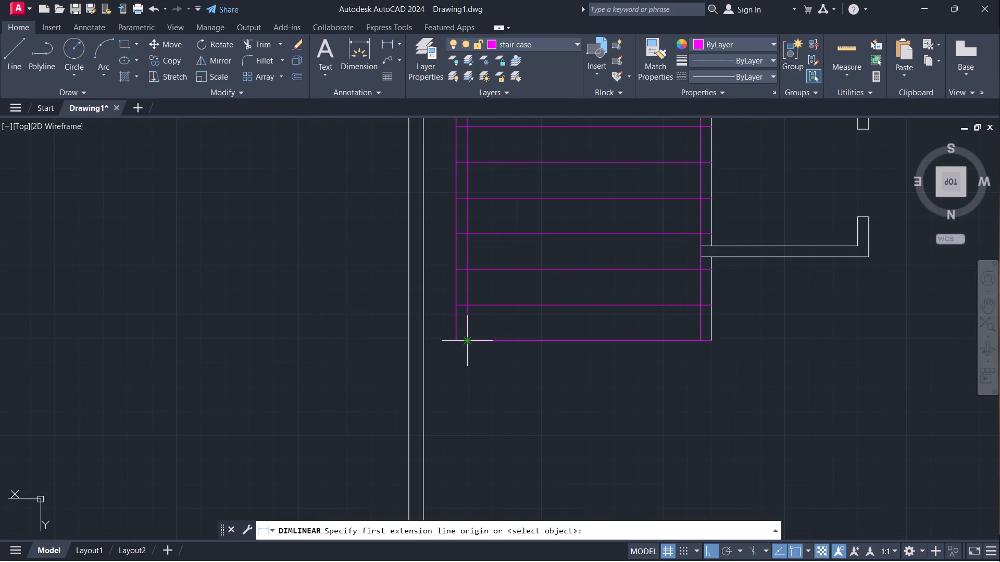
pyautogui.click(465, 341)
pyautogui.click(700, 341)
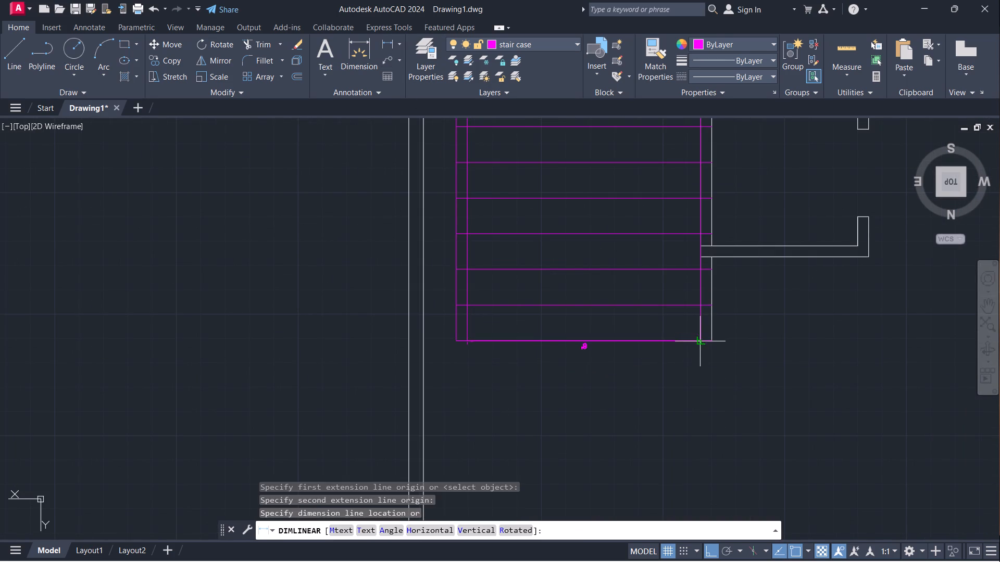
pyautogui.scroll(2, 648, 318)
pyautogui.press('Escape')
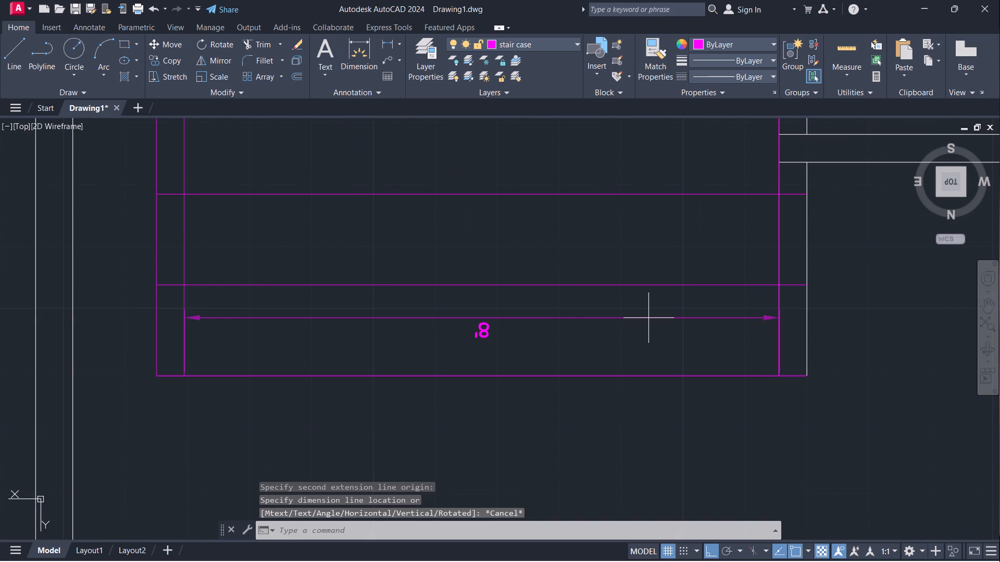
pyautogui.scroll(-1, 648, 318)
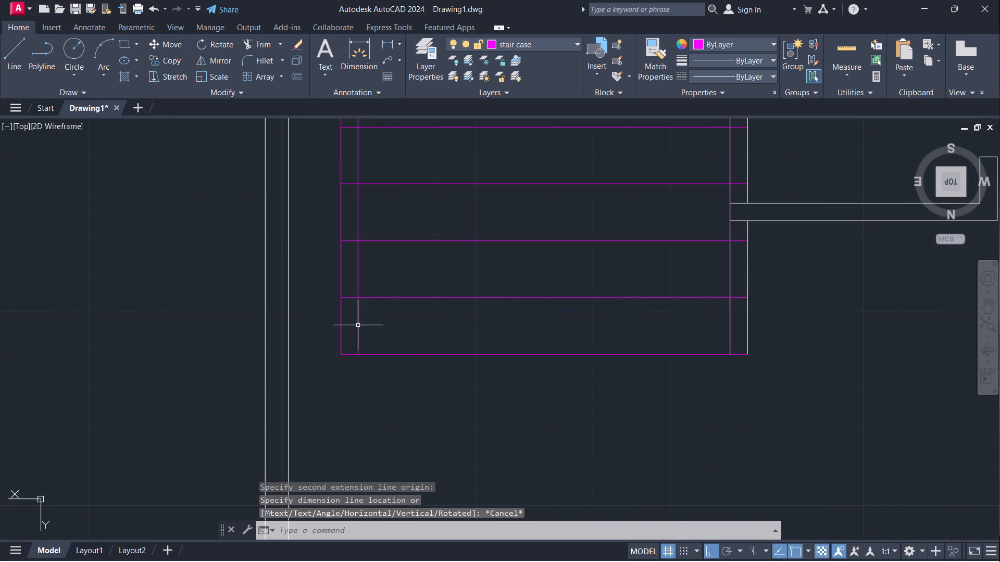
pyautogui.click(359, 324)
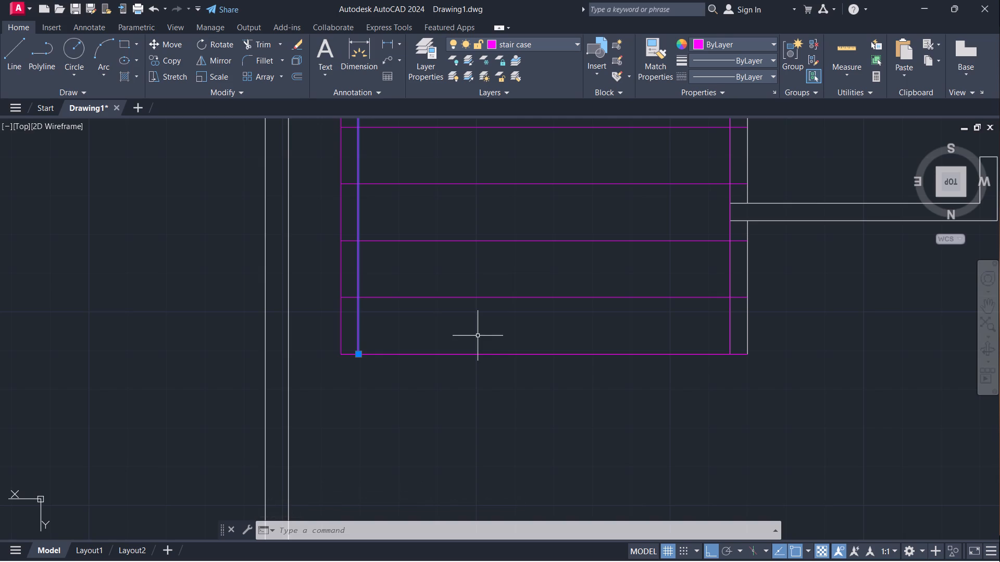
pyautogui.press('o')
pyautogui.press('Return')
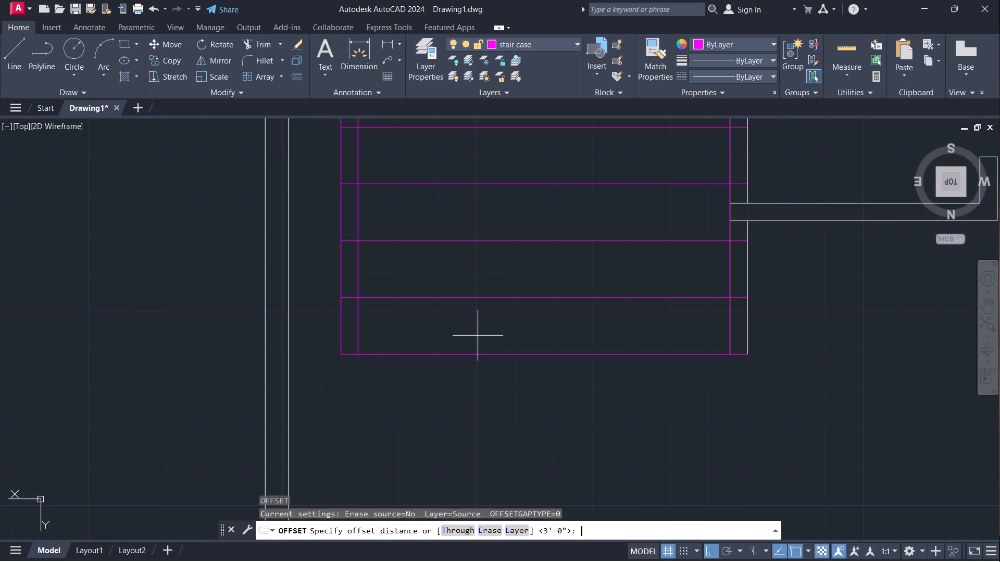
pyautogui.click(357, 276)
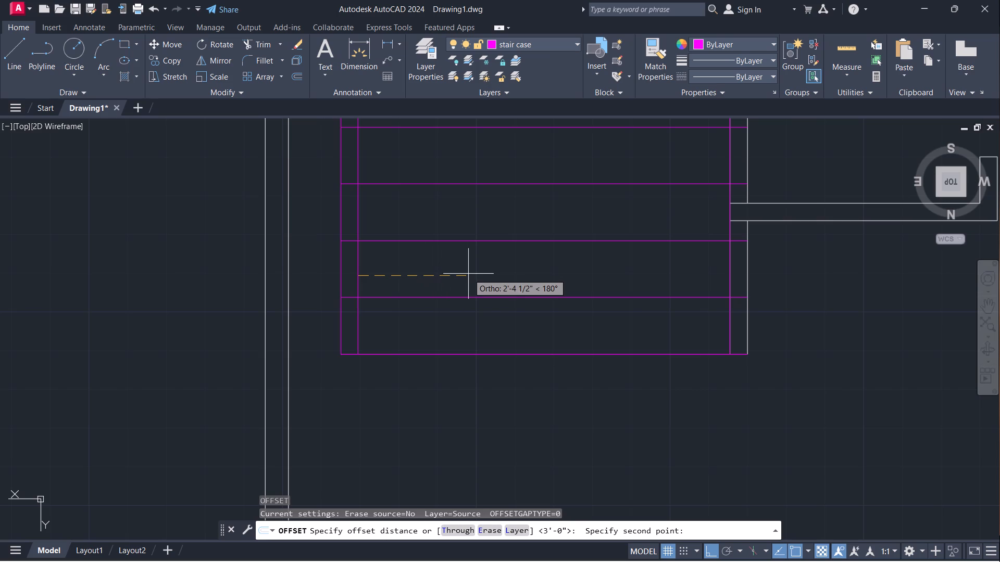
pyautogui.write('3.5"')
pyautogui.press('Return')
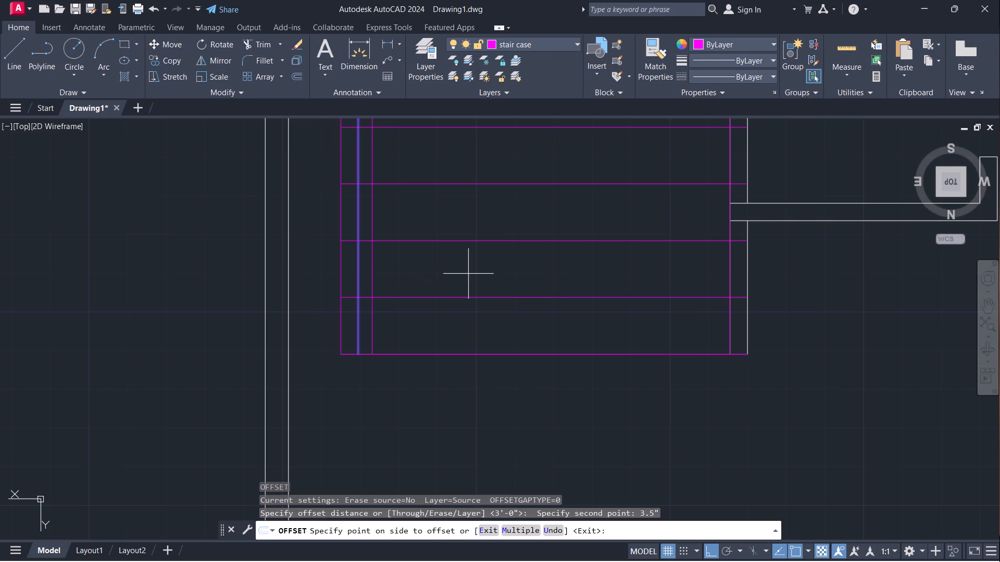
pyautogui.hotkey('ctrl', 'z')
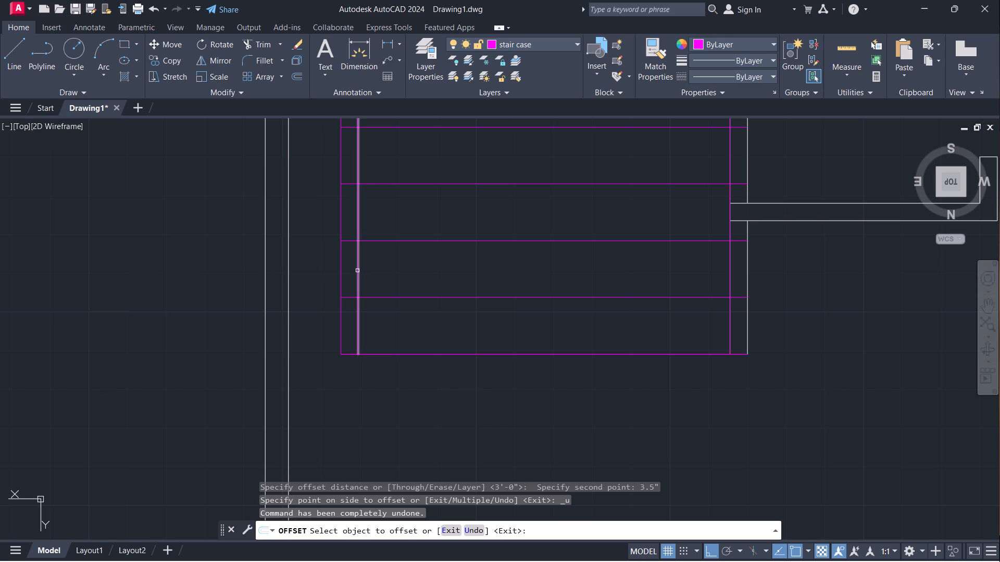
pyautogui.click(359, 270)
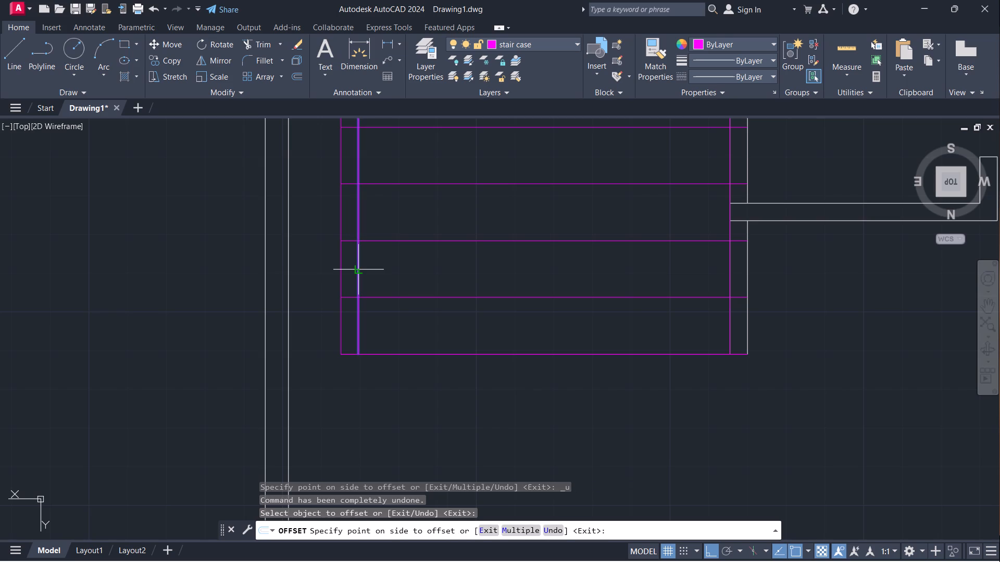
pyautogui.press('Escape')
# Offset the stair area's inner east line and west side line 3.5' inward, toward the middle of the stair area.
pyautogui.press('space')
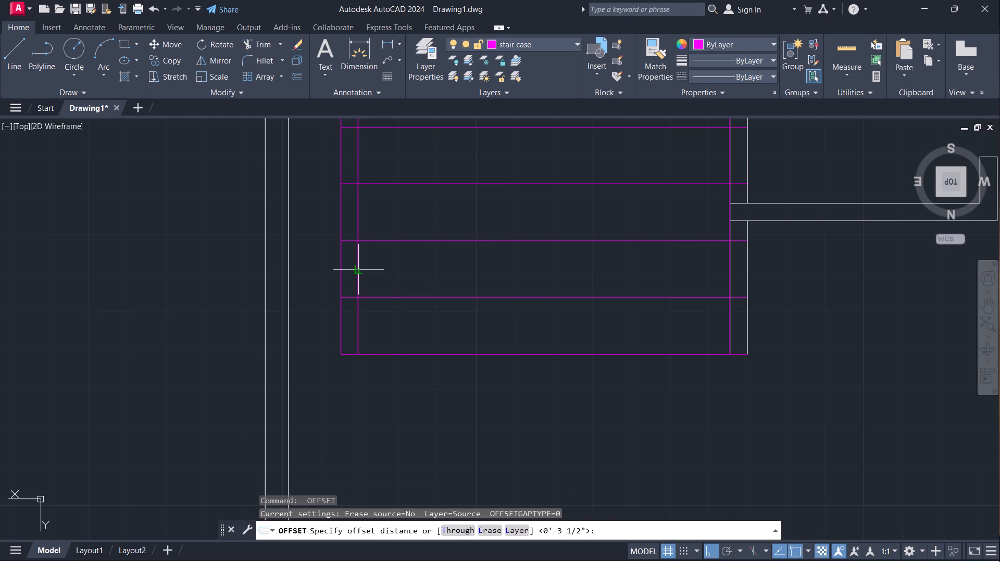
pyautogui.click(359, 270)
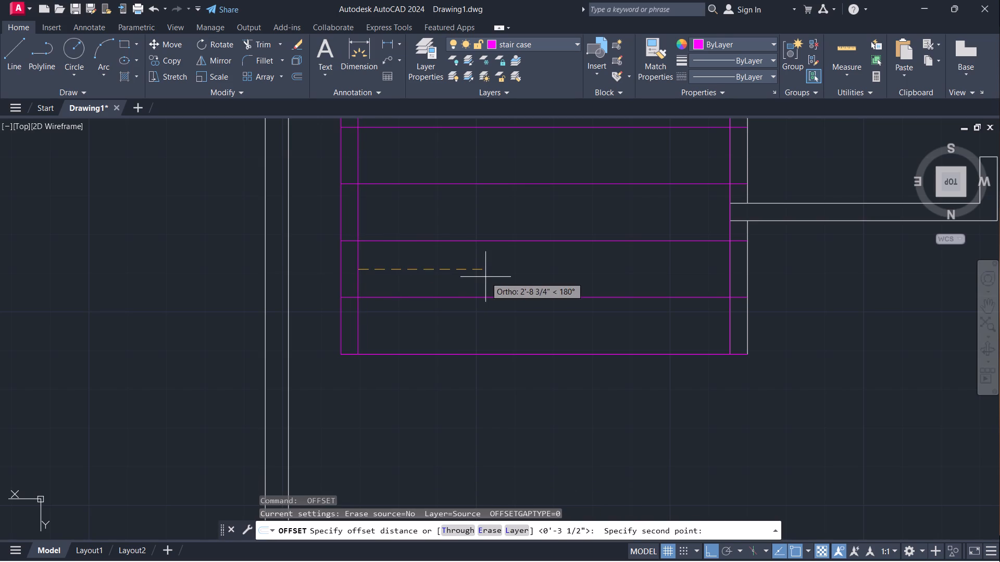
pyautogui.write("3.5'")
pyautogui.press('Return')
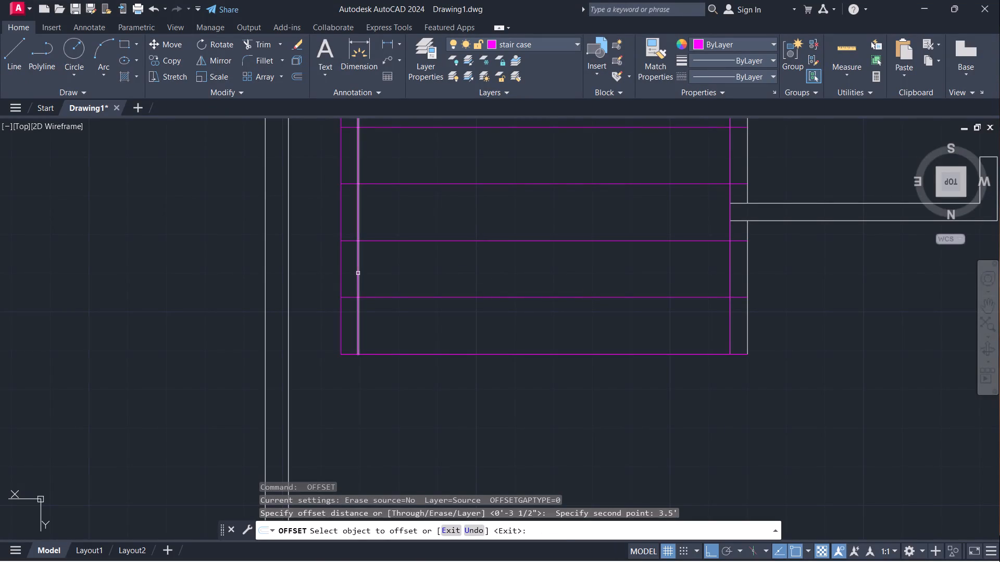
pyautogui.click(358, 273)
pyautogui.moveTo(561, 283); pyautogui.dragTo(567, 282)
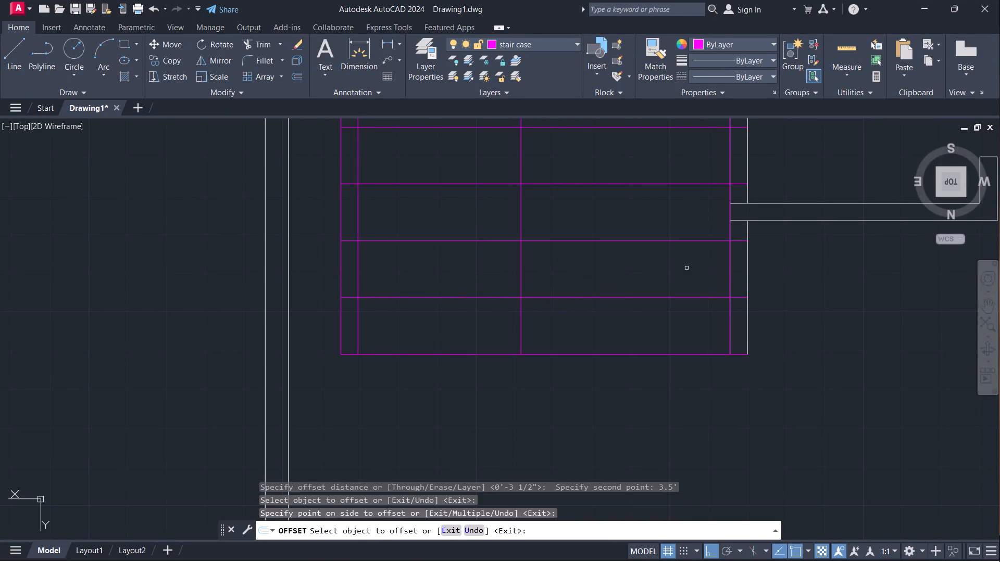
pyautogui.click(730, 272)
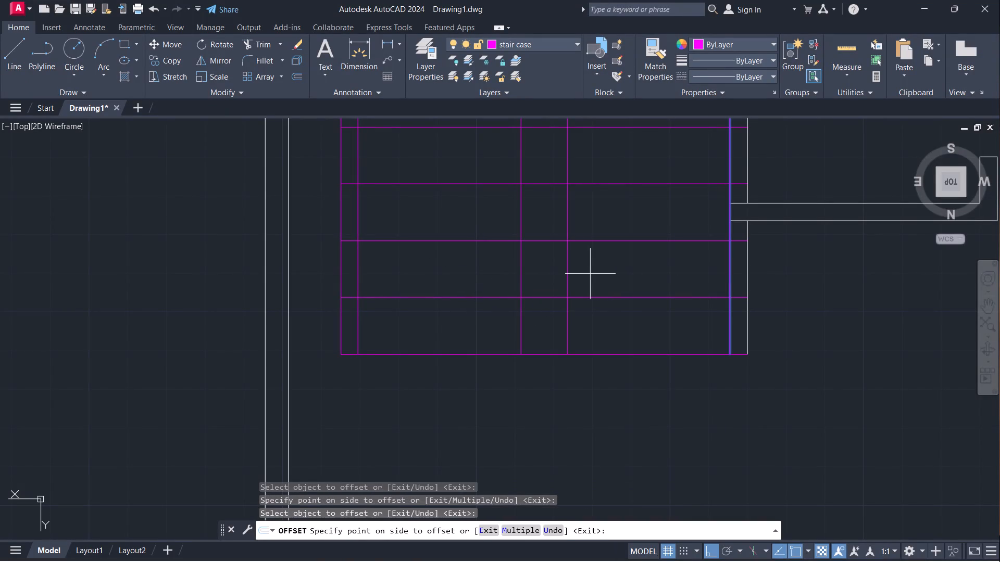
pyautogui.click(590, 274)
pyautogui.press('Escape')
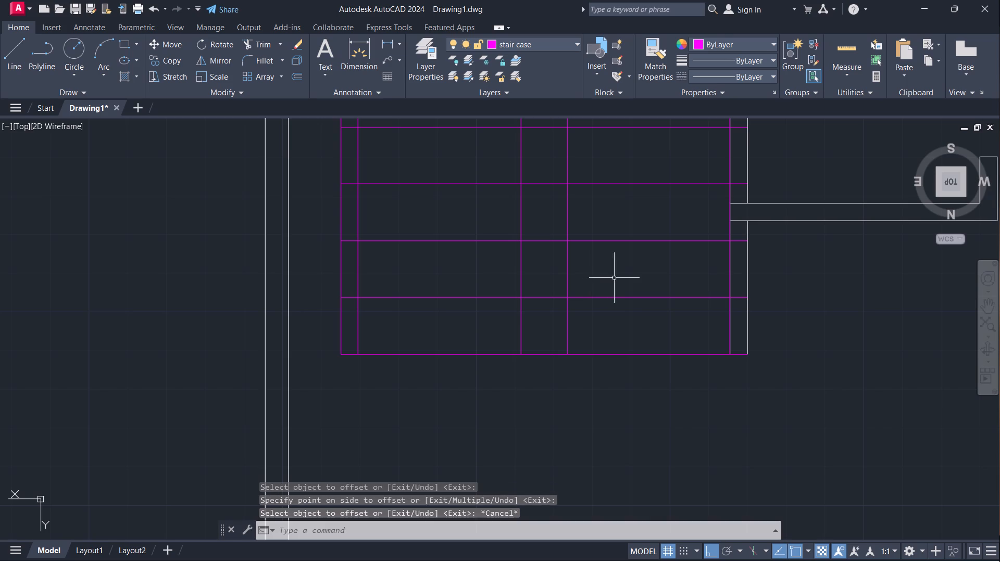
# Trim the two offset flight lines between the south boundary wall and the northern cross line where the treads begin.
pyautogui.scroll(-1, 616, 277)
pyautogui.moveTo(625, 260); pyautogui.dragTo(664, 399, button='middle')
pyautogui.scroll(-2, 678, 315)
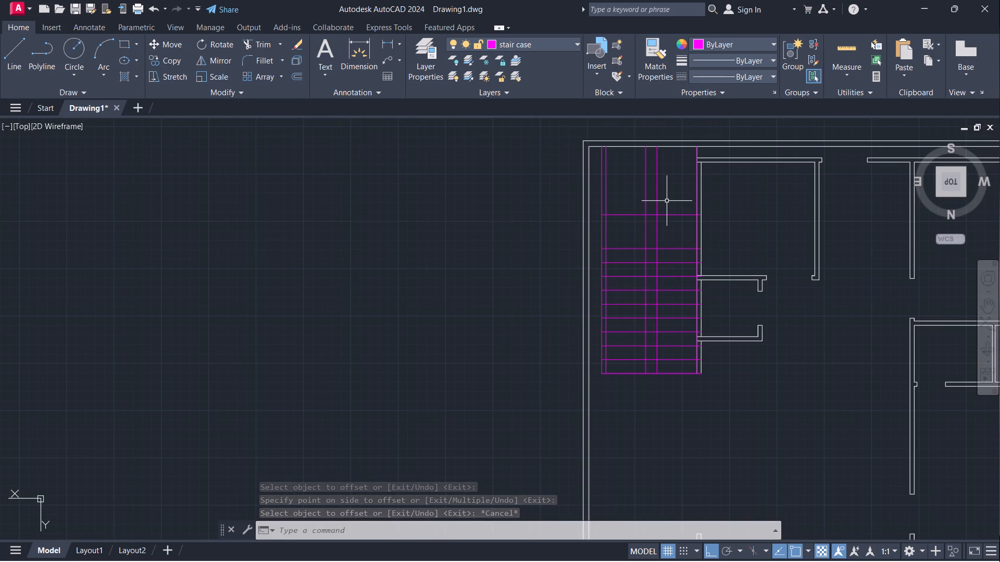
pyautogui.write('tr')
pyautogui.press('Return')
pyautogui.moveTo(670, 187); pyautogui.dragTo(642, 187)
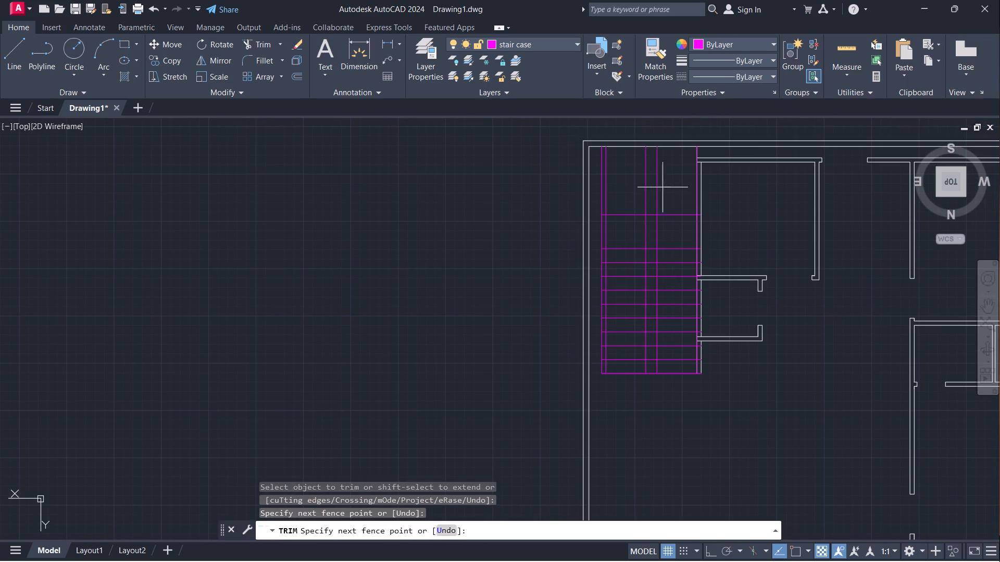
pyautogui.moveTo(642, 187); pyautogui.dragTo(637, 187)
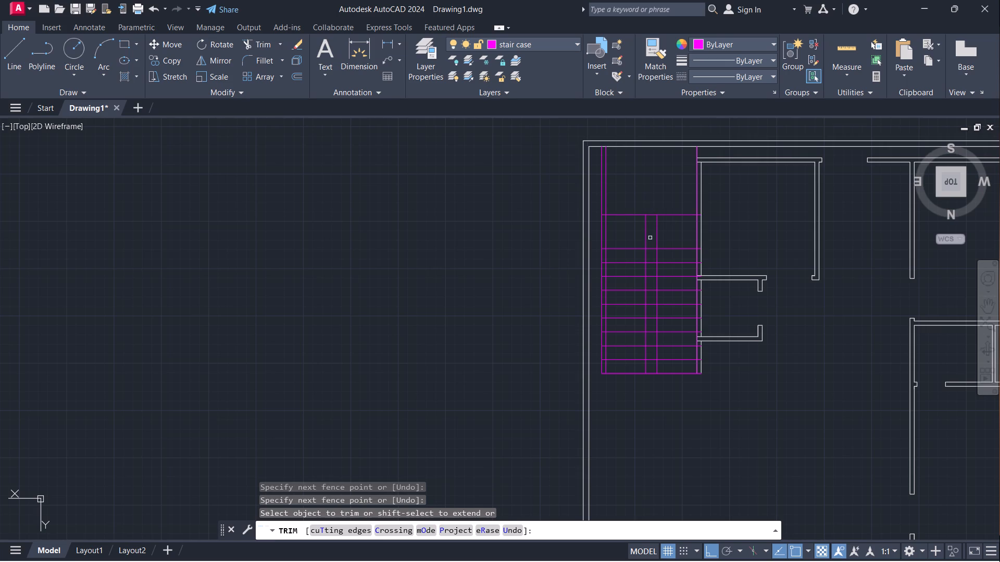
pyautogui.moveTo(664, 232); pyautogui.dragTo(628, 232)
# Trim the tread lines and the north end line out of the gap between the two stair flights.
pyautogui.scroll(2, 651, 385)
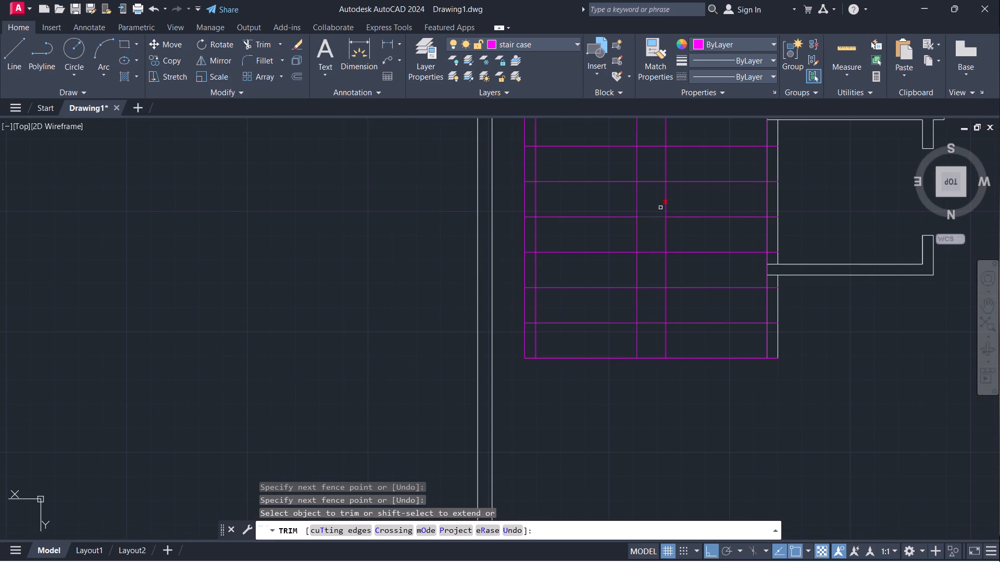
pyautogui.scroll(-1, 714, 396)
pyautogui.moveTo(714, 402); pyautogui.dragTo(695, 414, button='middle')
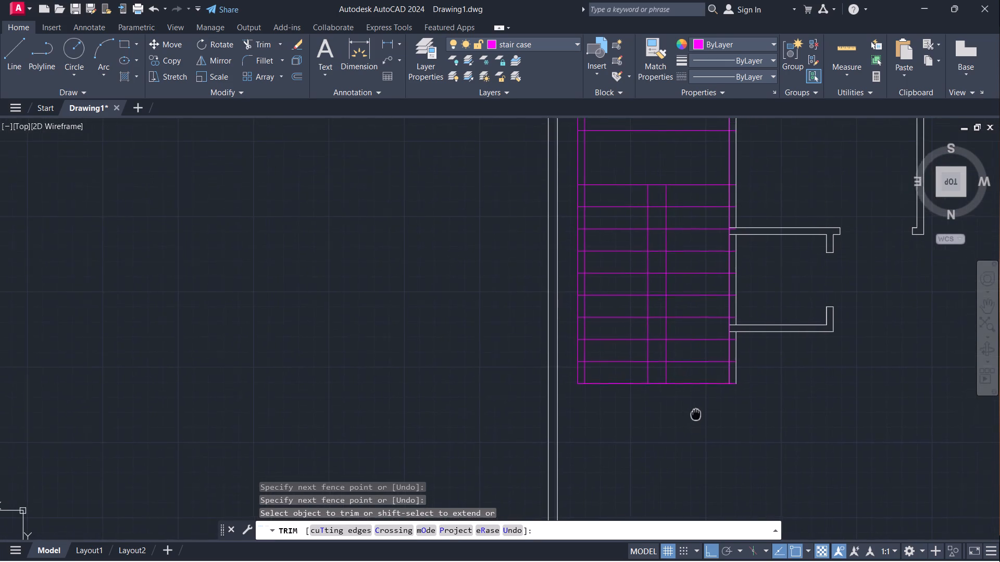
pyautogui.moveTo(695, 414); pyautogui.dragTo(691, 414, button='middle')
pyautogui.moveTo(651, 201); pyautogui.dragTo(650, 206)
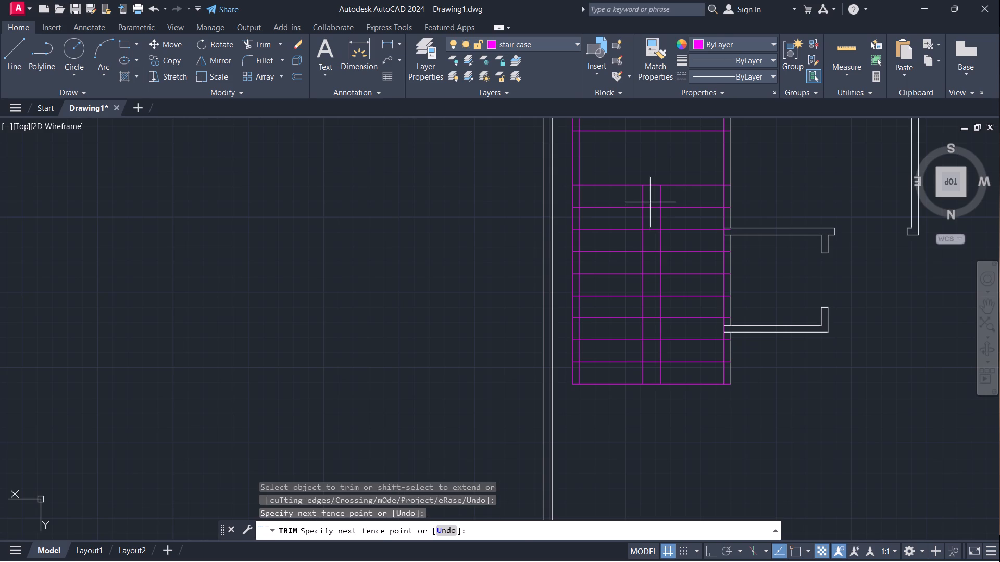
pyautogui.moveTo(650, 206); pyautogui.dragTo(649, 281)
pyautogui.moveTo(649, 281); pyautogui.dragTo(652, 357)
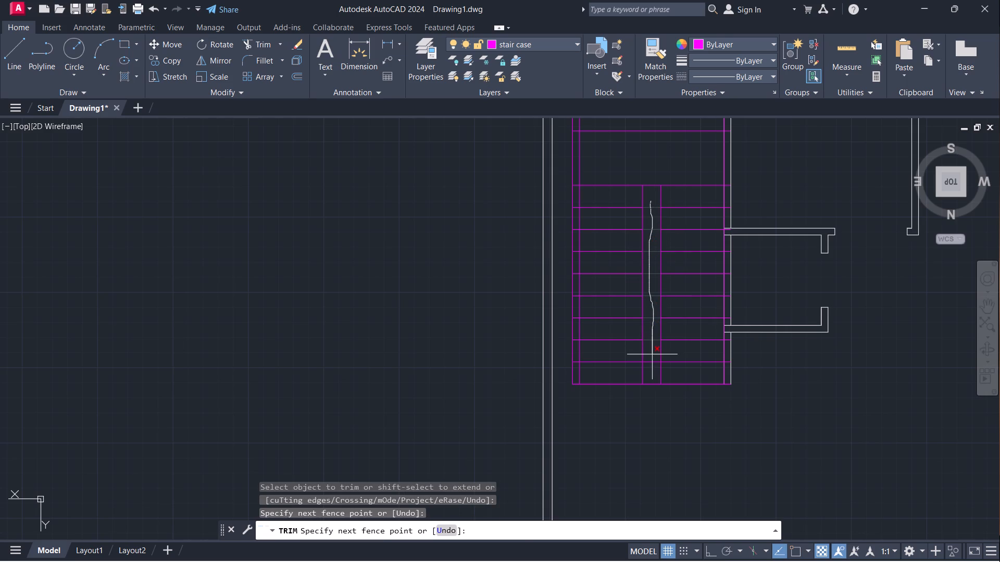
pyautogui.moveTo(652, 357); pyautogui.dragTo(648, 404)
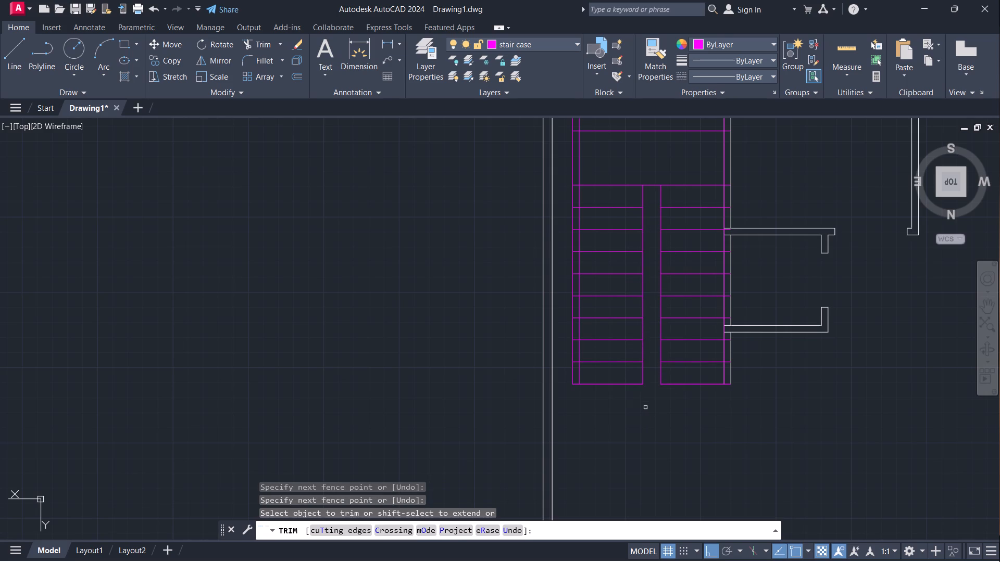
pyautogui.press('Escape')
# Trim the five southernmost cross lines of the west stair flight where they run past the west side line into the wall.
pyautogui.scroll(-2, 656, 403)
pyautogui.moveTo(714, 418); pyautogui.dragTo(641, 379, button='middle')
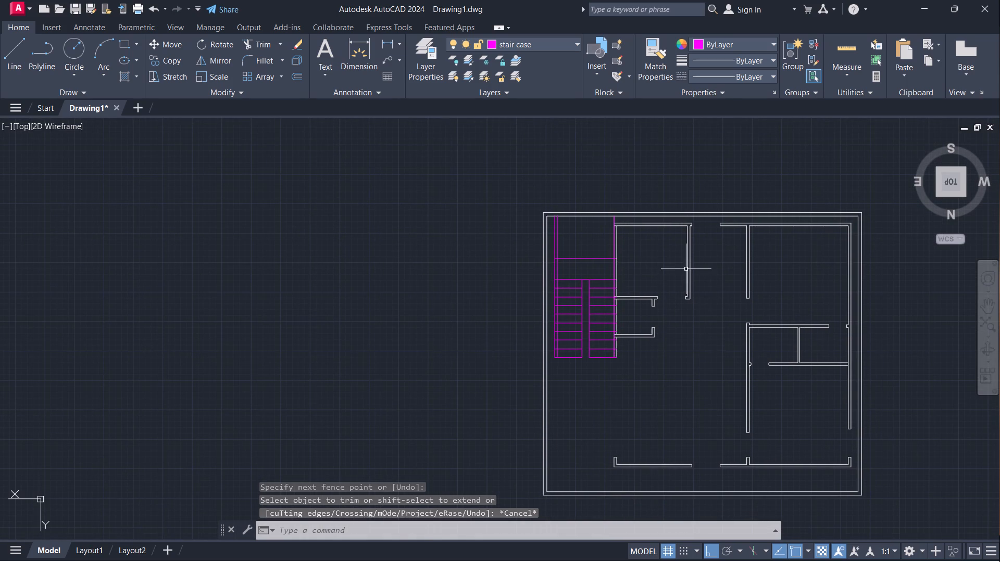
pyautogui.scroll(2, 616, 337)
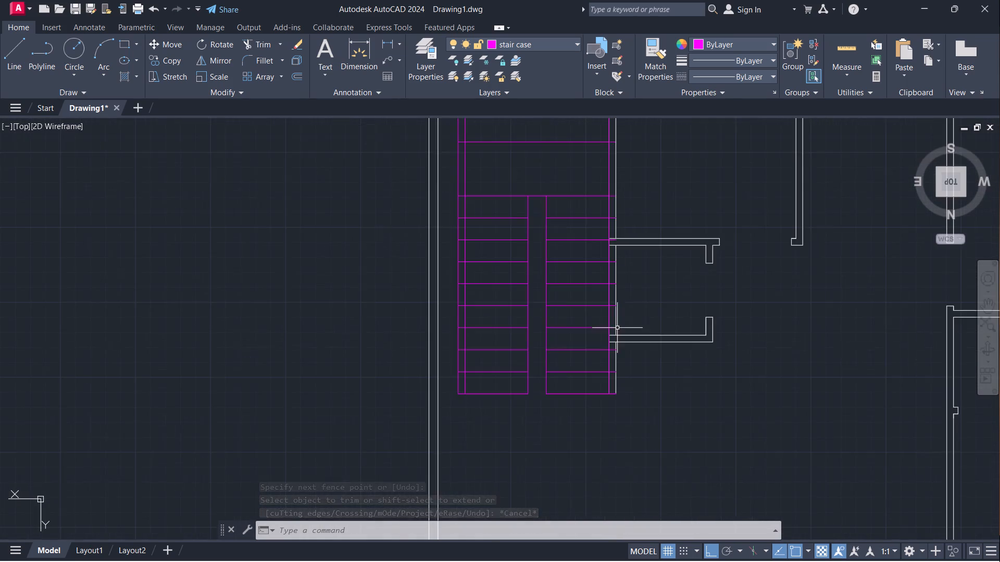
pyautogui.scroll(2, 618, 307)
pyautogui.scroll(-1, 651, 289)
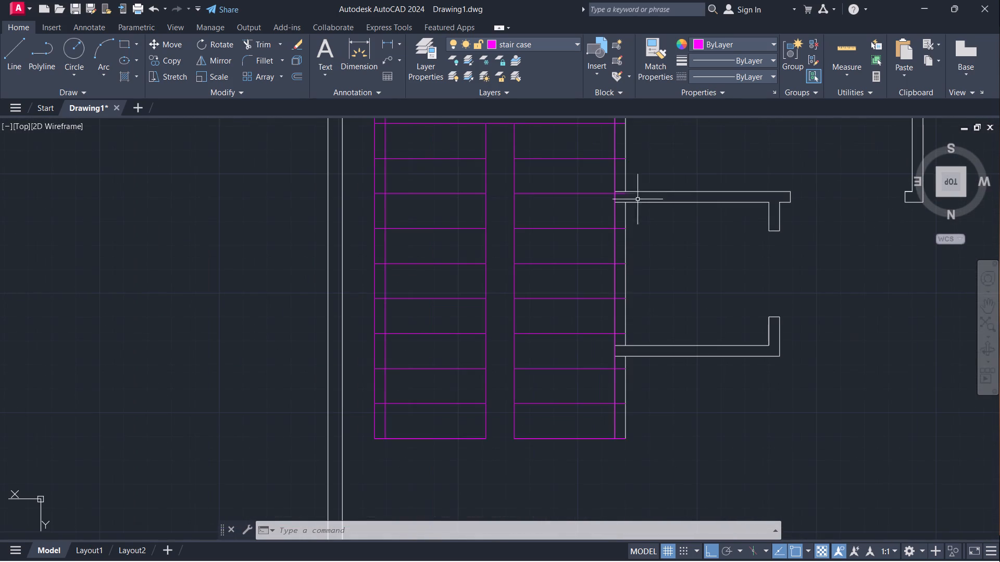
pyautogui.moveTo(671, 143); pyautogui.dragTo(699, 259, button='middle')
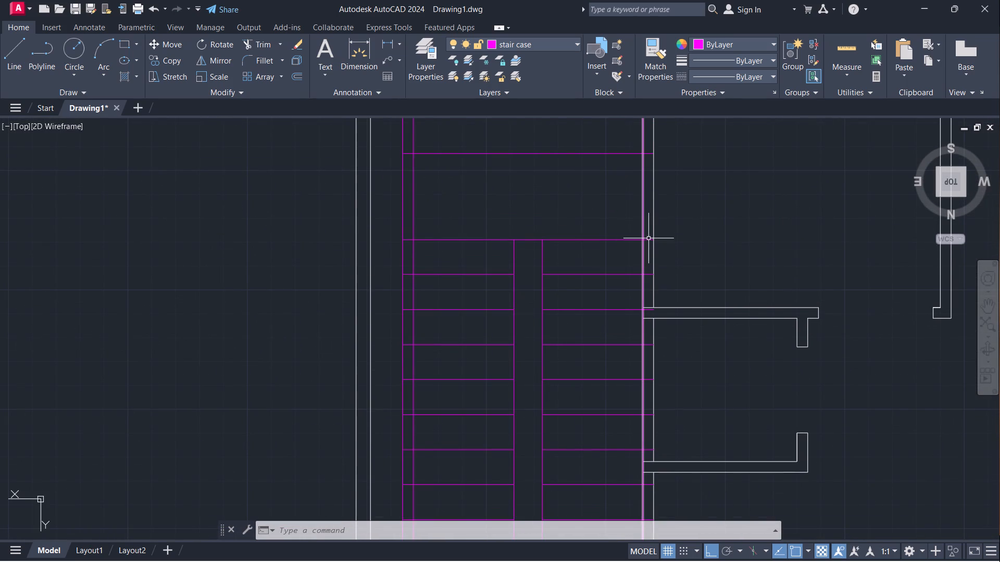
pyautogui.press('Escape')
pyautogui.write('tr')
pyautogui.press('Return')
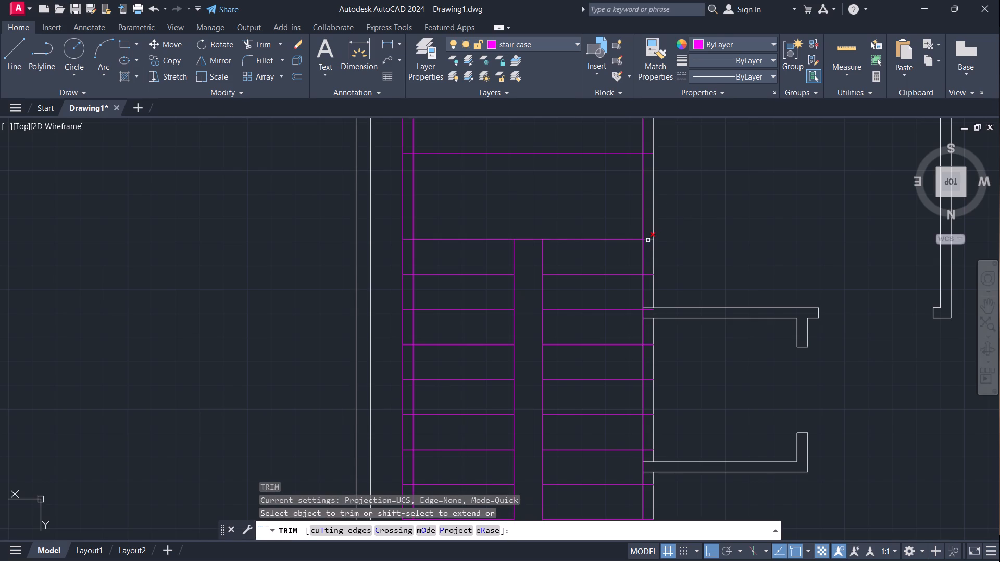
pyautogui.click(648, 240)
pyautogui.click(648, 276)
pyautogui.scroll(-1, 699, 255)
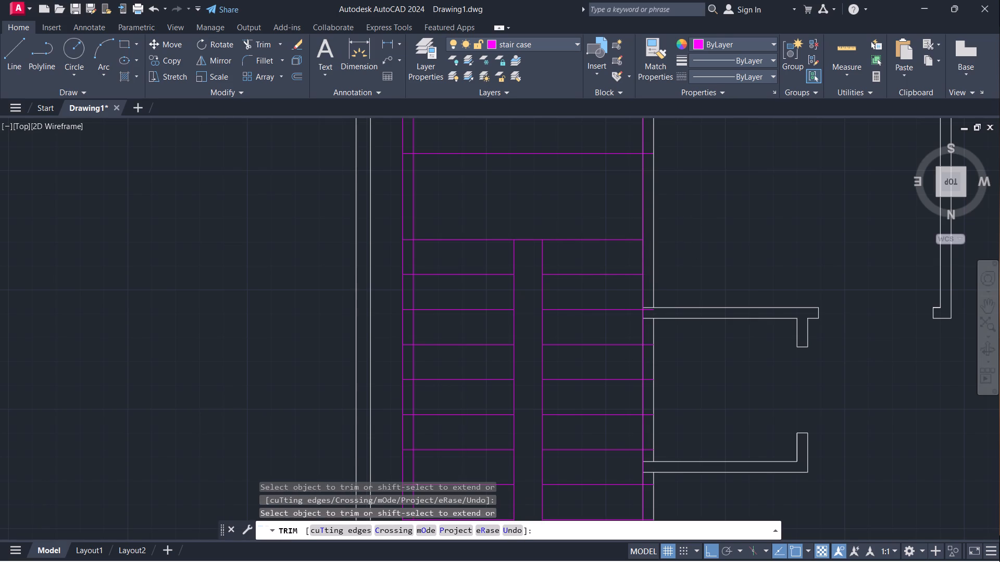
pyautogui.scroll(3, 668, 299)
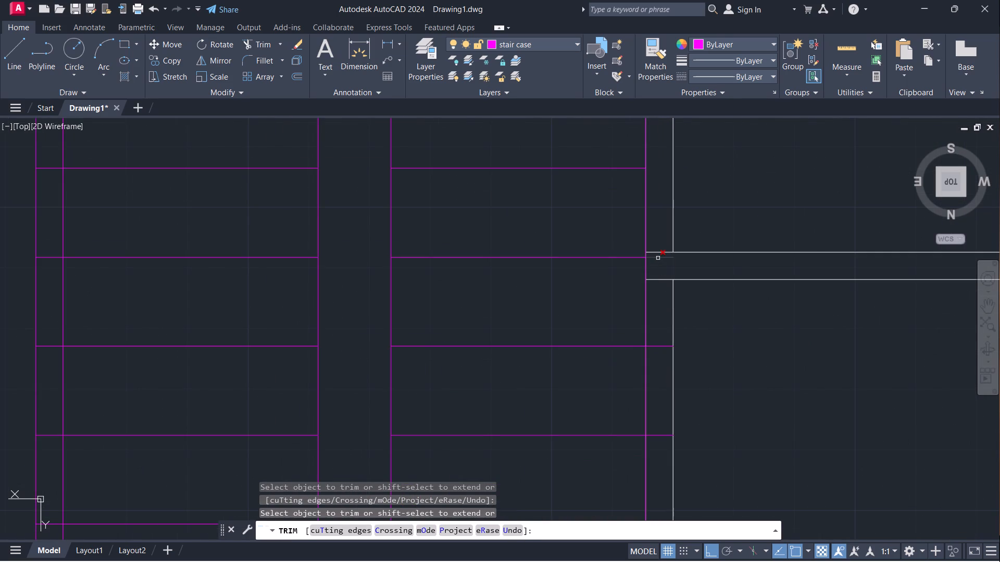
pyautogui.click(658, 258)
pyautogui.click(658, 346)
pyautogui.scroll(-2, 717, 306)
pyautogui.click(692, 358)
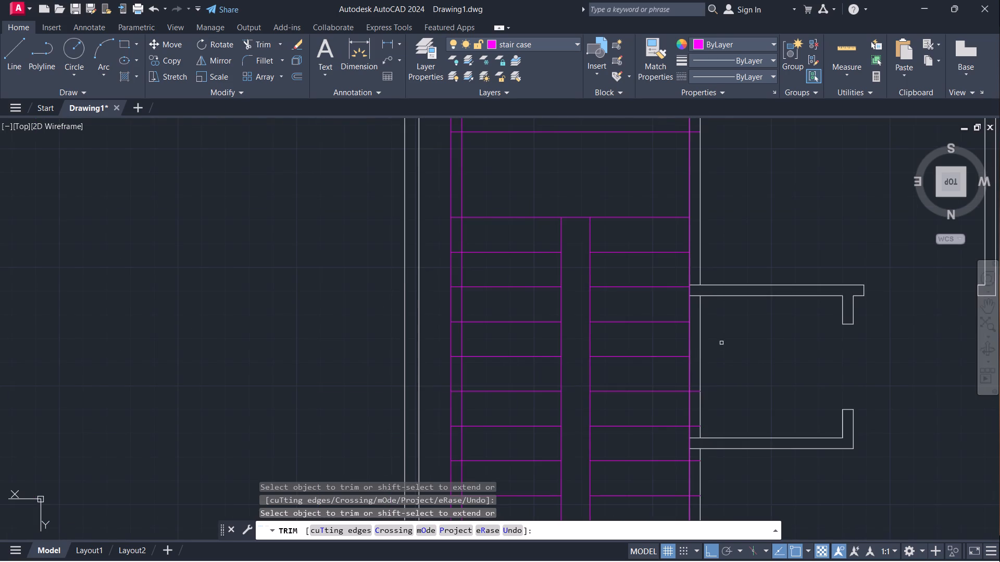
# Trim the next four tread lines to the north where they run past the west side line into the wall.
pyautogui.scroll(-1, 730, 335)
pyautogui.scroll(3, 708, 379)
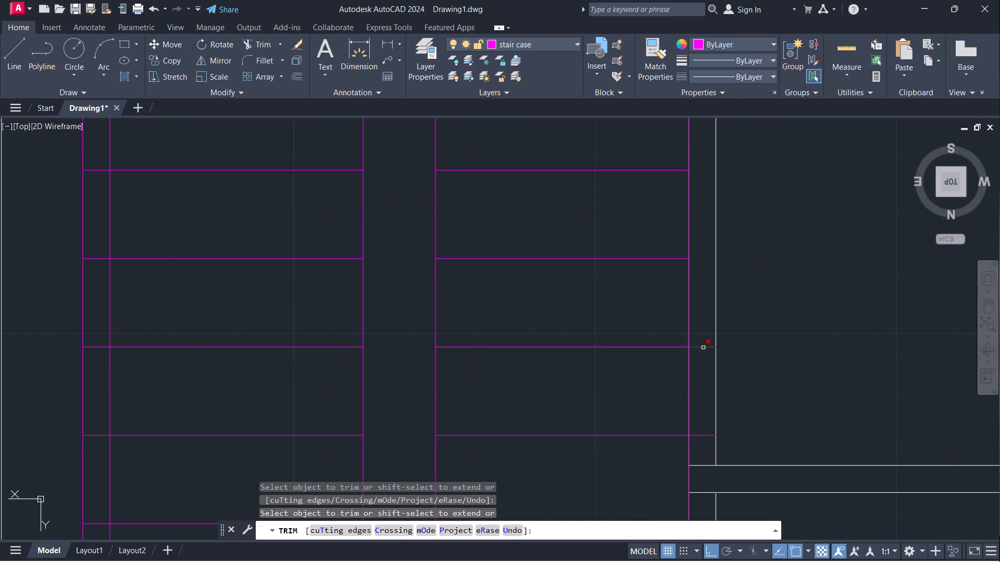
pyautogui.click(703, 348)
pyautogui.scroll(-3, 818, 297)
pyautogui.scroll(4, 789, 349)
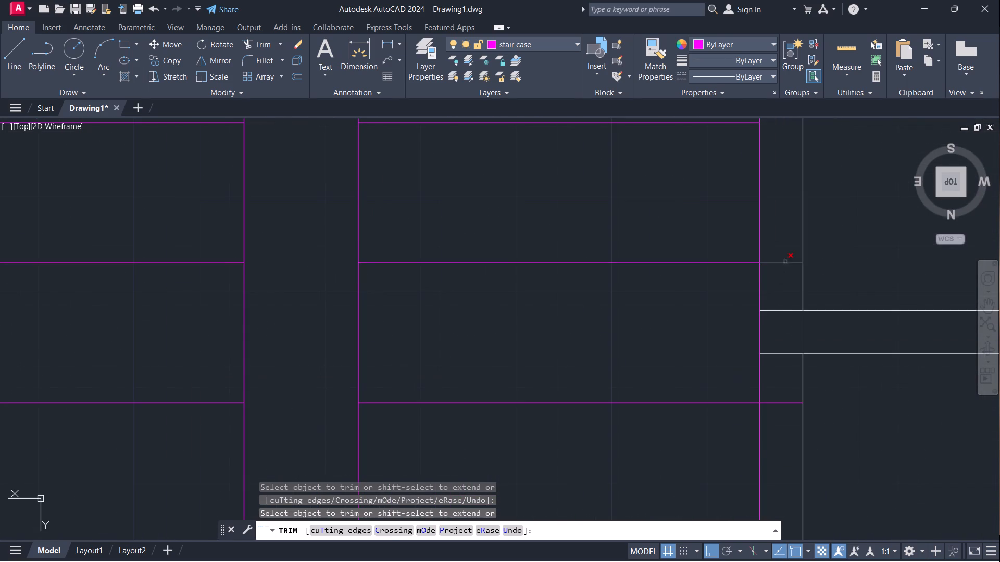
pyautogui.moveTo(783, 251); pyautogui.dragTo(782, 272)
pyautogui.moveTo(780, 395); pyautogui.dragTo(780, 397)
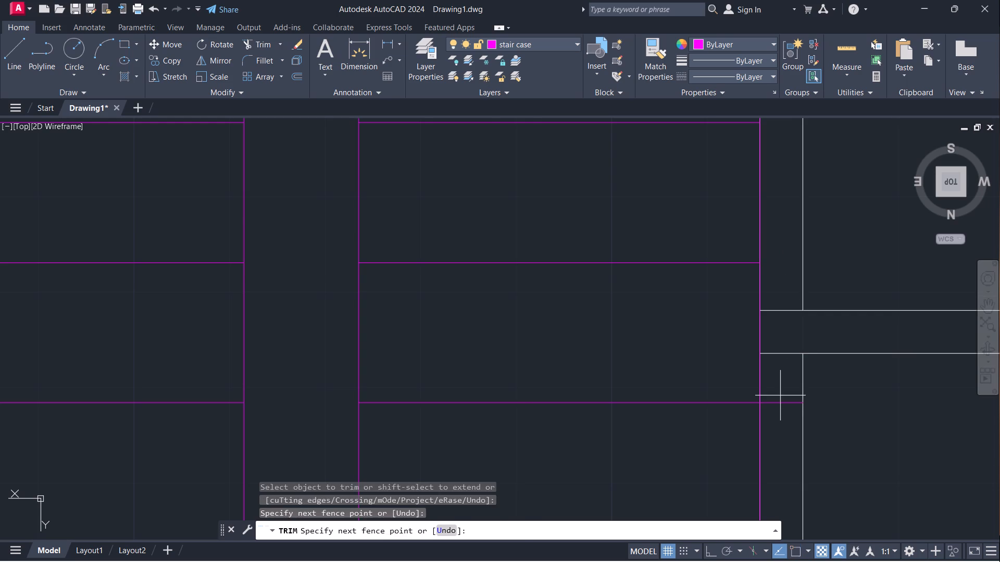
pyautogui.moveTo(780, 397); pyautogui.dragTo(781, 417)
pyautogui.scroll(-2, 805, 327)
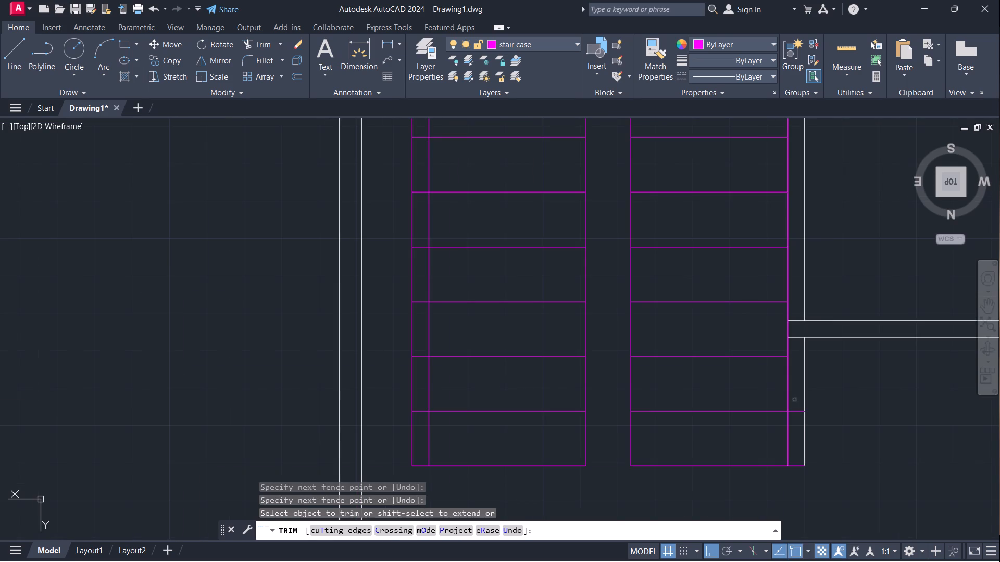
pyautogui.moveTo(794, 400); pyautogui.dragTo(795, 427)
pyautogui.moveTo(834, 424); pyautogui.dragTo(744, 401, button='middle')
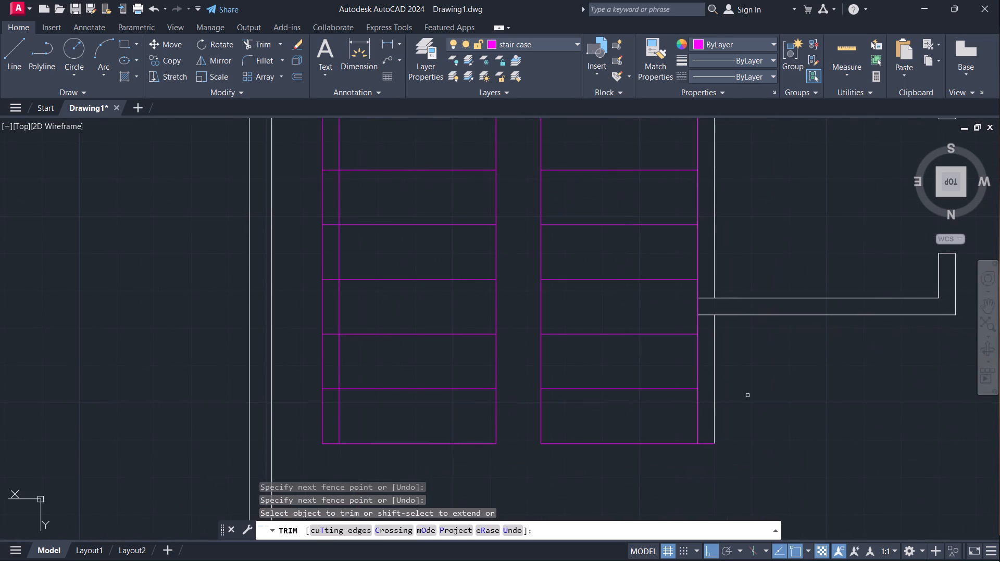
pyautogui.press('Escape')
# Extend the white wall line west of the stairs northward to the short wall stub at the north wall's corner.
pyautogui.scroll(-3, 775, 367)
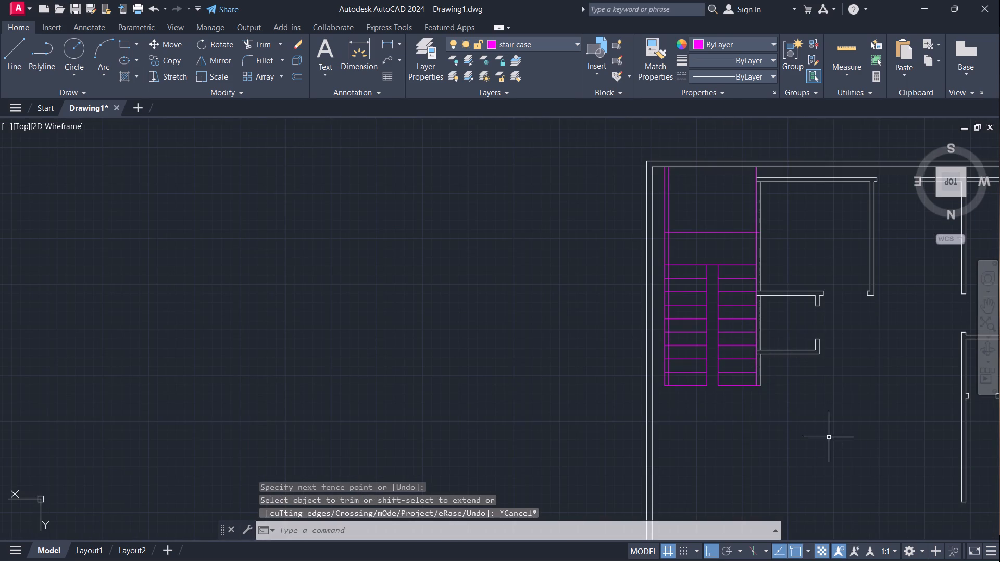
pyautogui.moveTo(830, 407); pyautogui.dragTo(742, 376, button='middle')
pyautogui.scroll(-1, 805, 363)
pyautogui.moveTo(811, 379); pyautogui.dragTo(623, 357, button='middle')
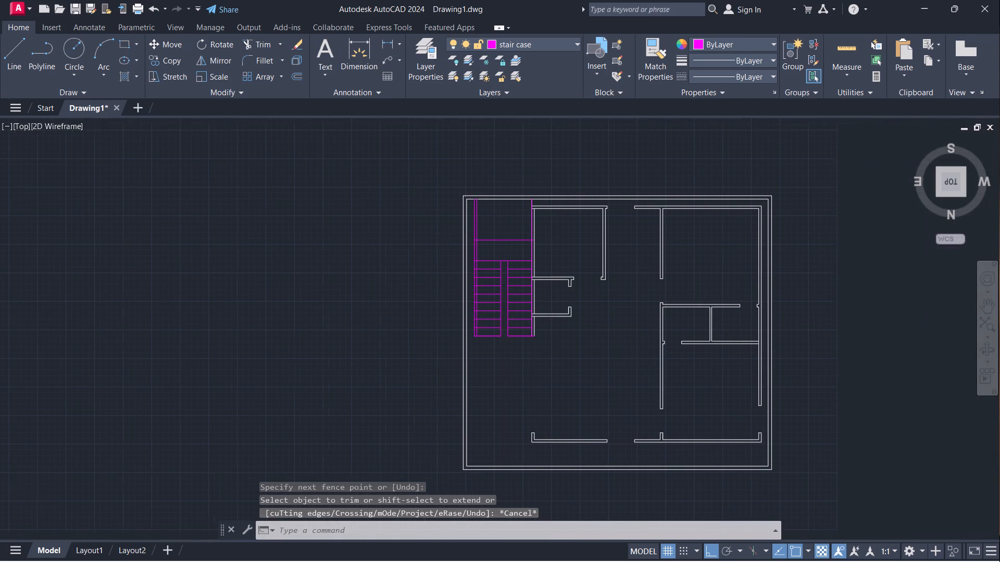
pyautogui.scroll(2, 554, 336)
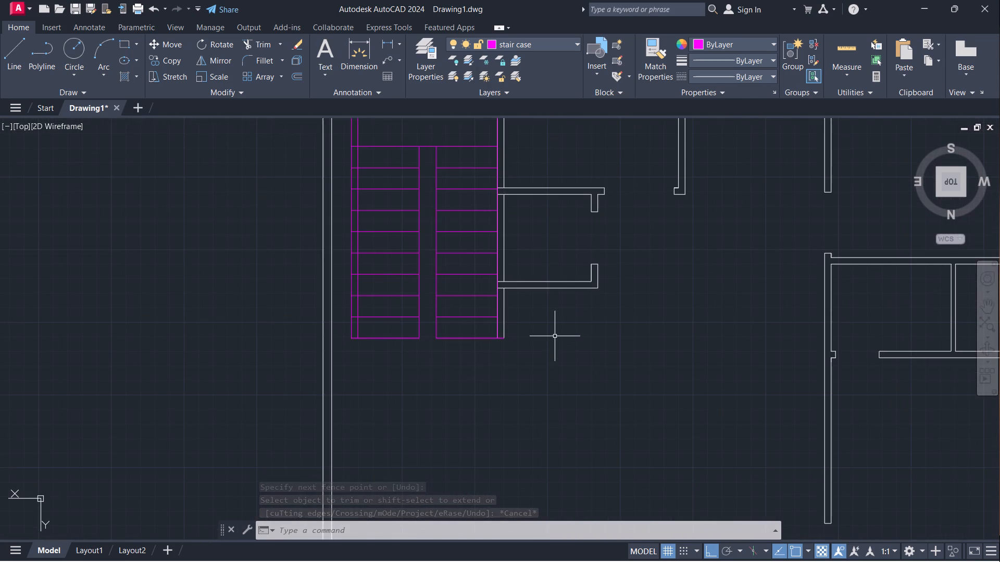
pyautogui.scroll(-2, 591, 328)
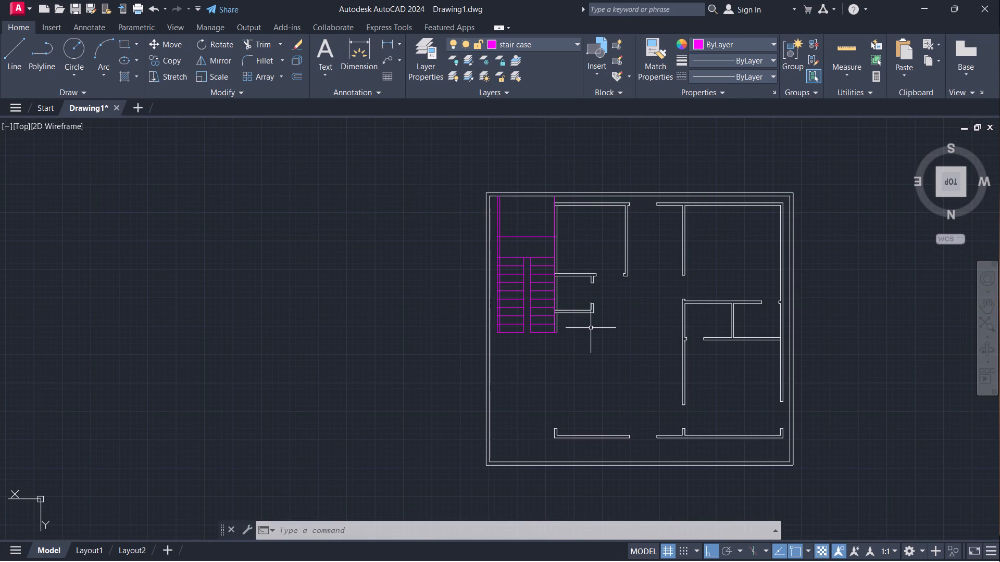
pyautogui.press('e')
pyautogui.press('x')
pyautogui.press('Return')
pyautogui.click(557, 324)
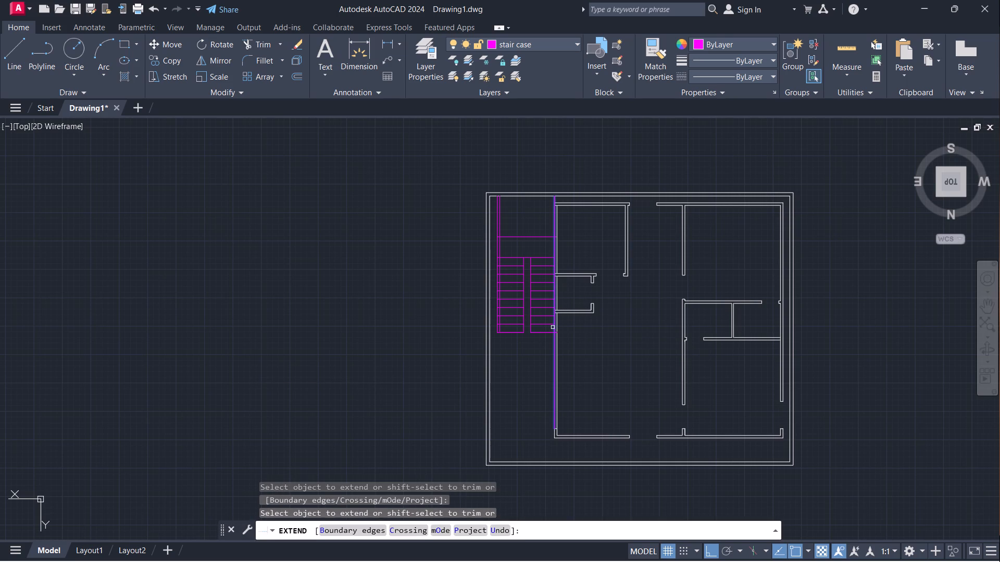
pyautogui.press('Escape')
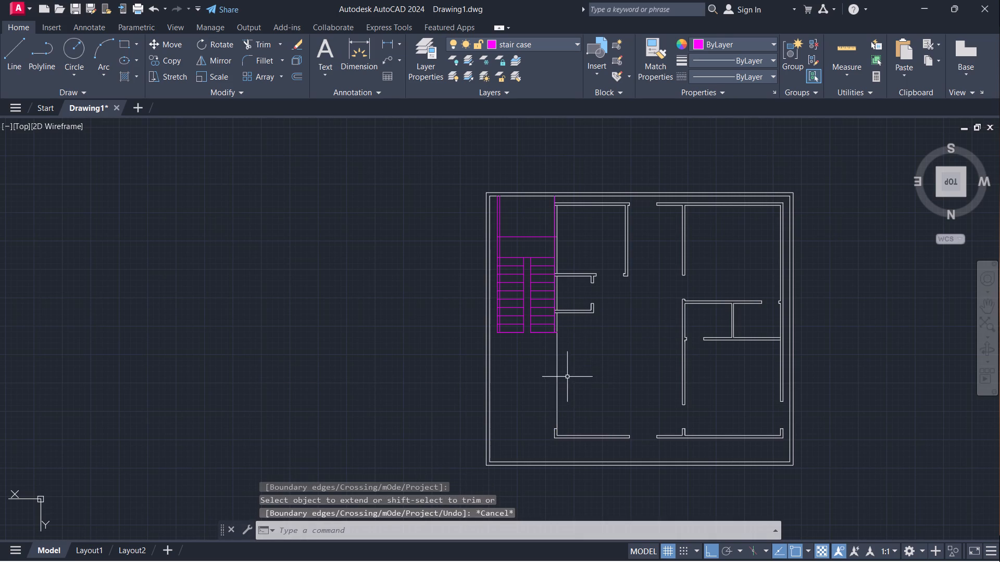
# Offset the extended wall line 4.5" to the east, toward the stair side, to give the wall its thickness.
pyautogui.click(556, 373)
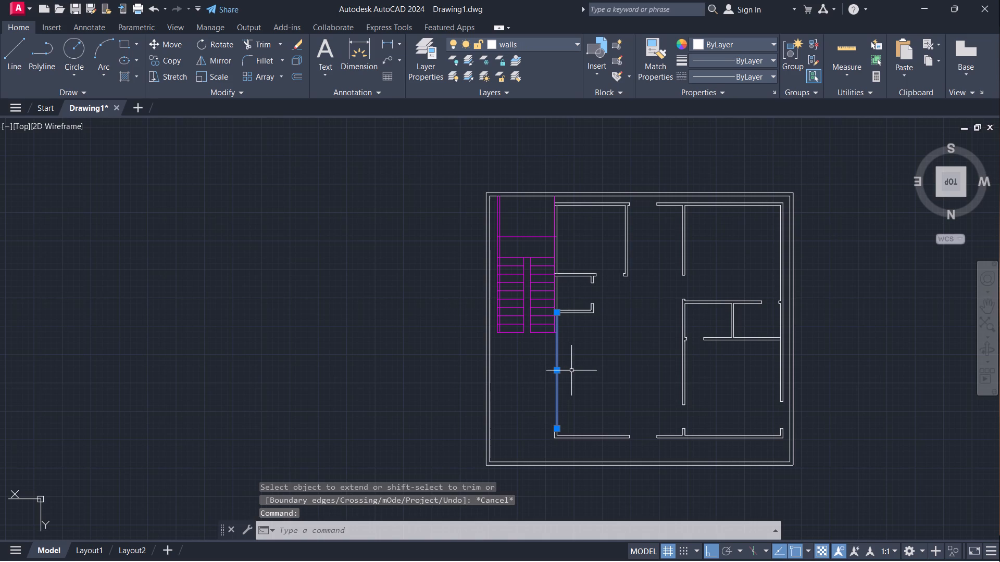
pyautogui.press('o')
pyautogui.press('Return')
pyautogui.click(558, 369)
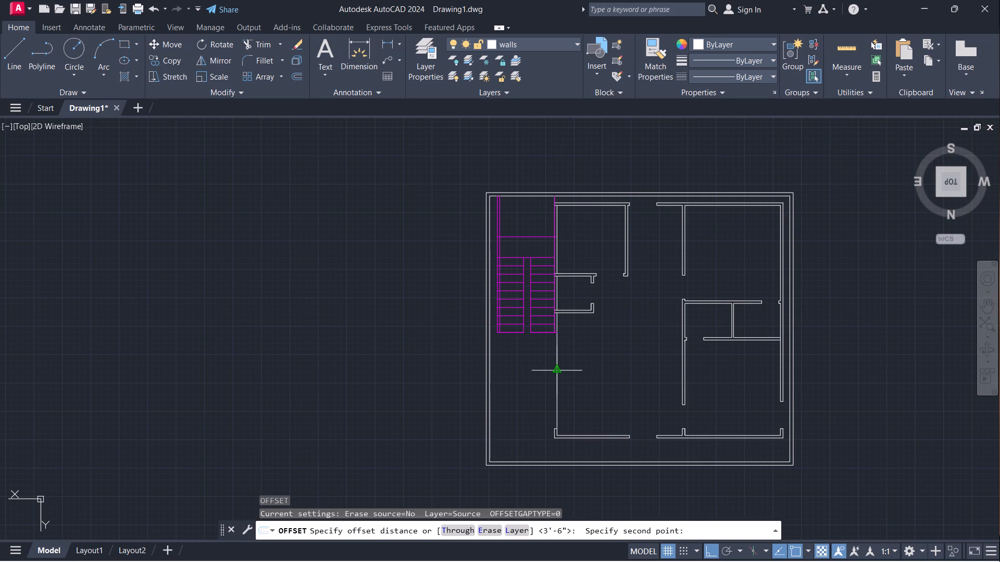
pyautogui.write('4.5')
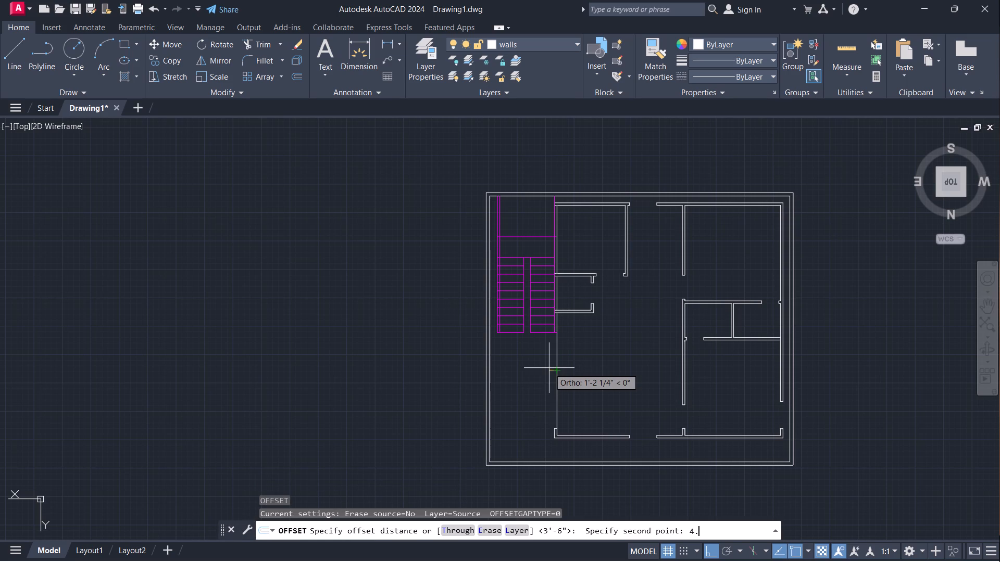
pyautogui.hotkey('shift', '"')
pyautogui.press('Return')
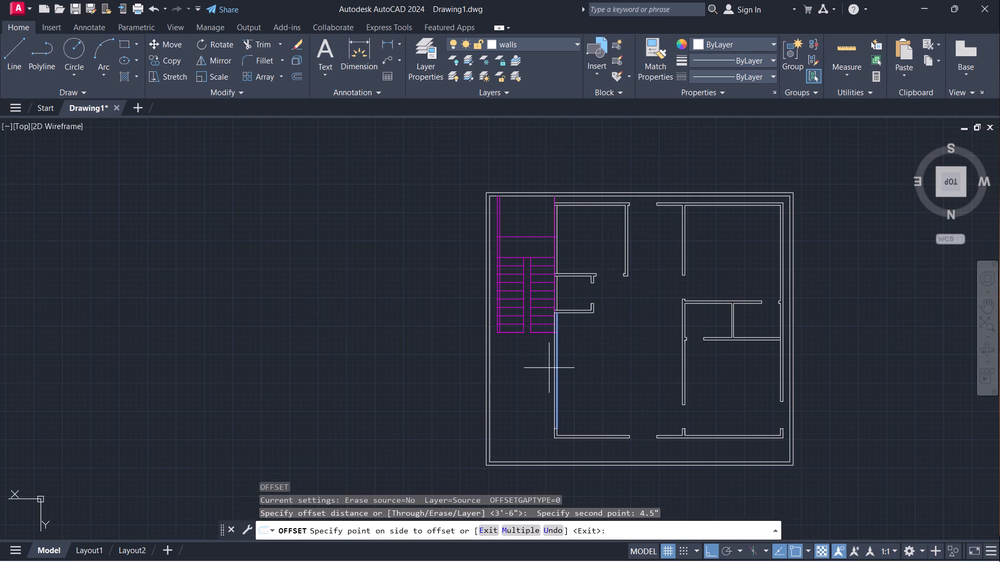
pyautogui.click(544, 365)
pyautogui.scroll(2, 604, 369)
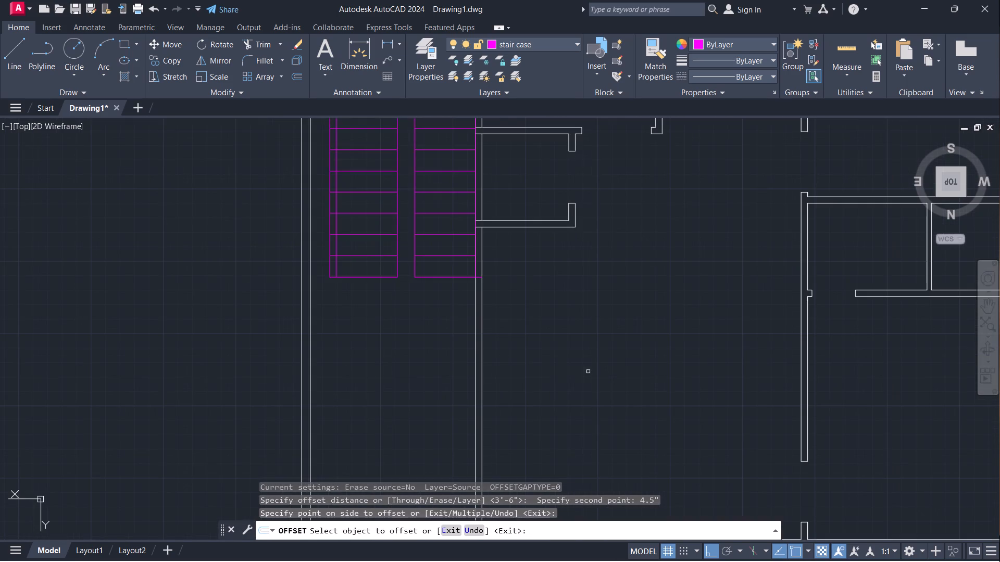
pyautogui.moveTo(593, 363); pyautogui.dragTo(683, 290, button='middle')
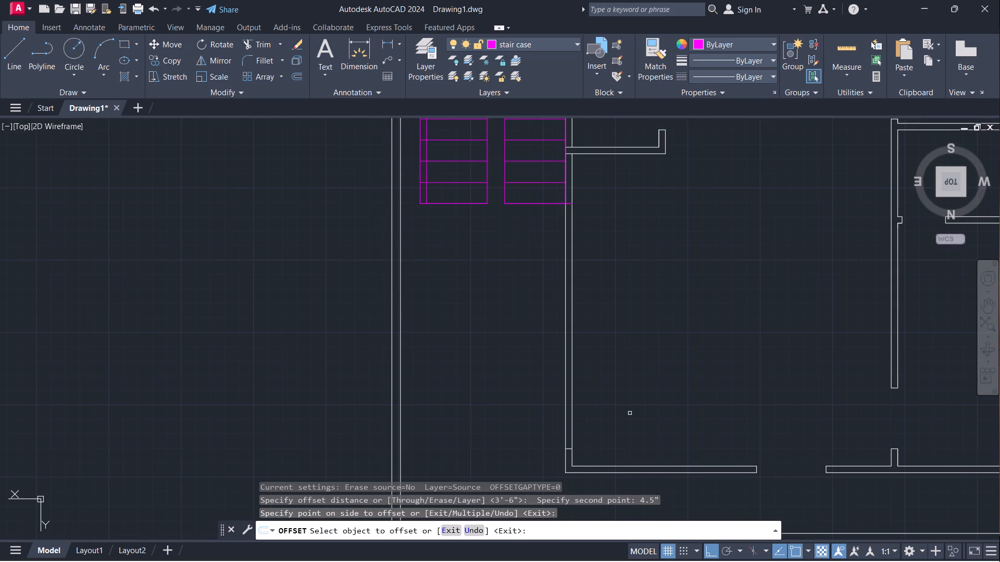
pyautogui.press('Escape')
# Offset the short cross line at the new wall's north end 5' south along the wall.
pyautogui.press('o')
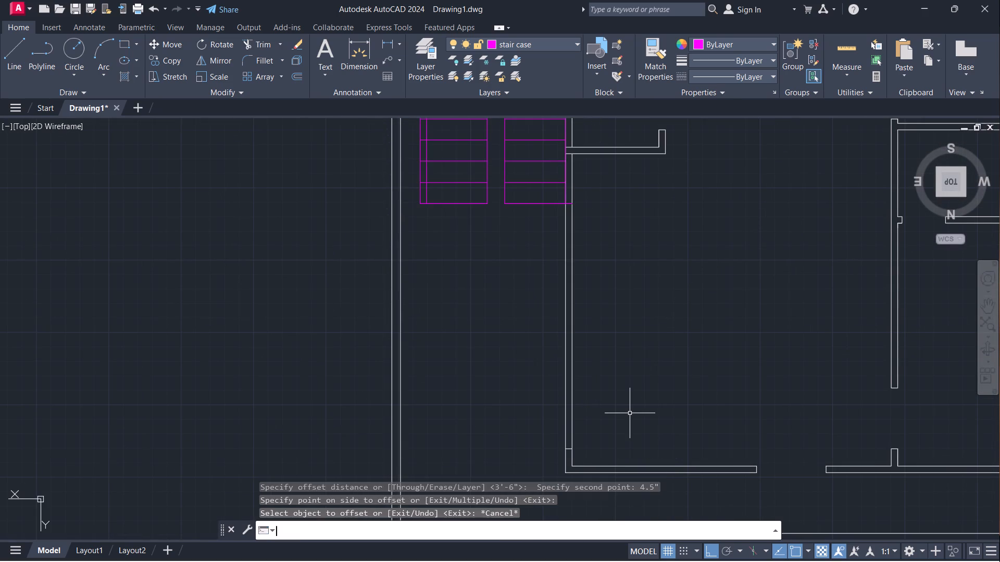
pyautogui.press('Return')
pyautogui.scroll(2, 567, 454)
pyautogui.click(572, 446)
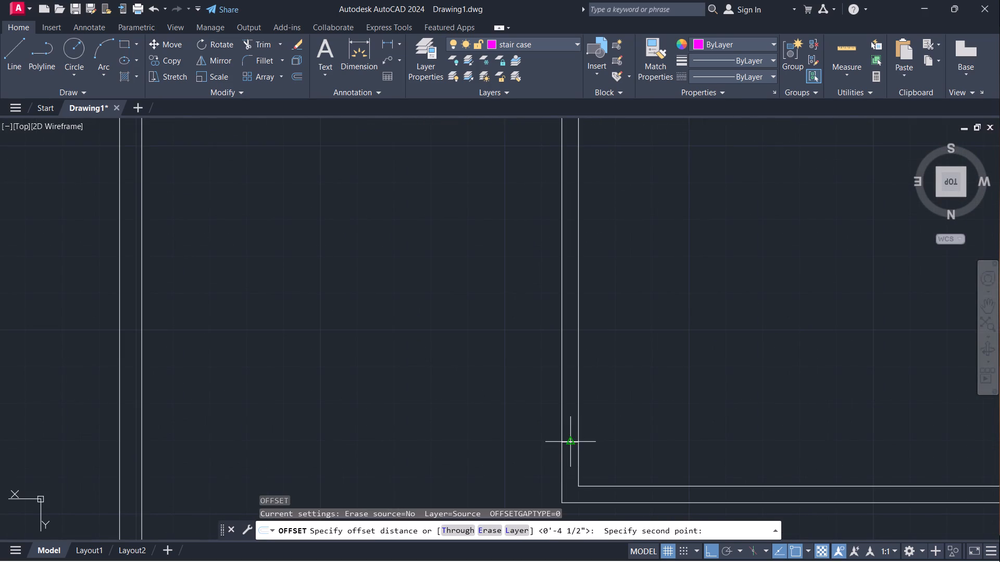
pyautogui.press('5')
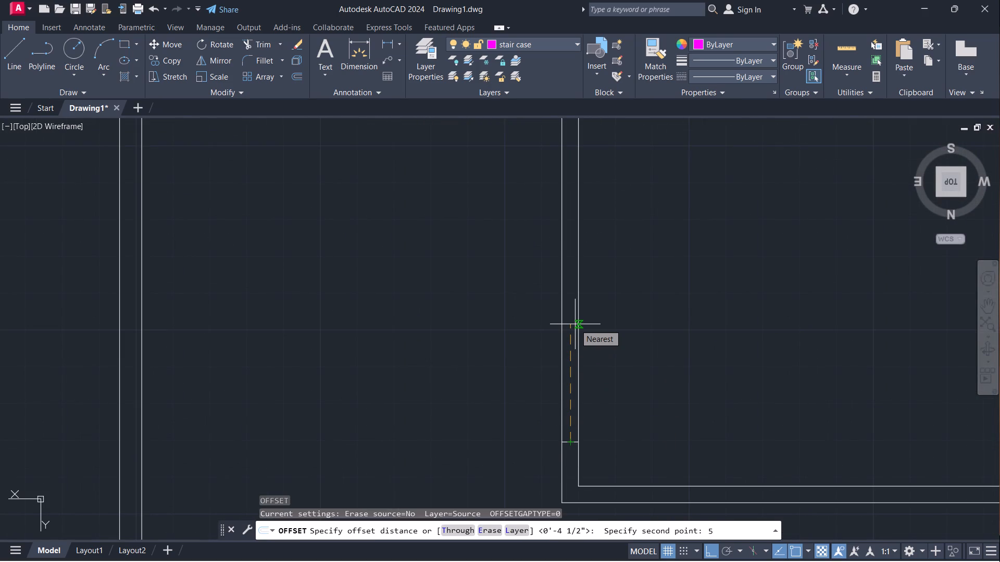
pyautogui.press("'")
pyautogui.press('Return')
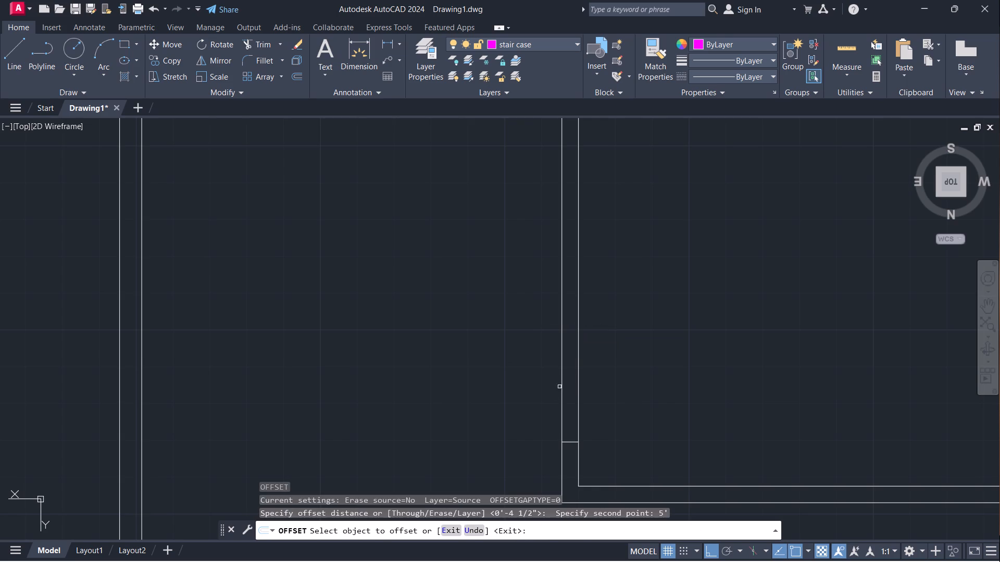
pyautogui.click(568, 441)
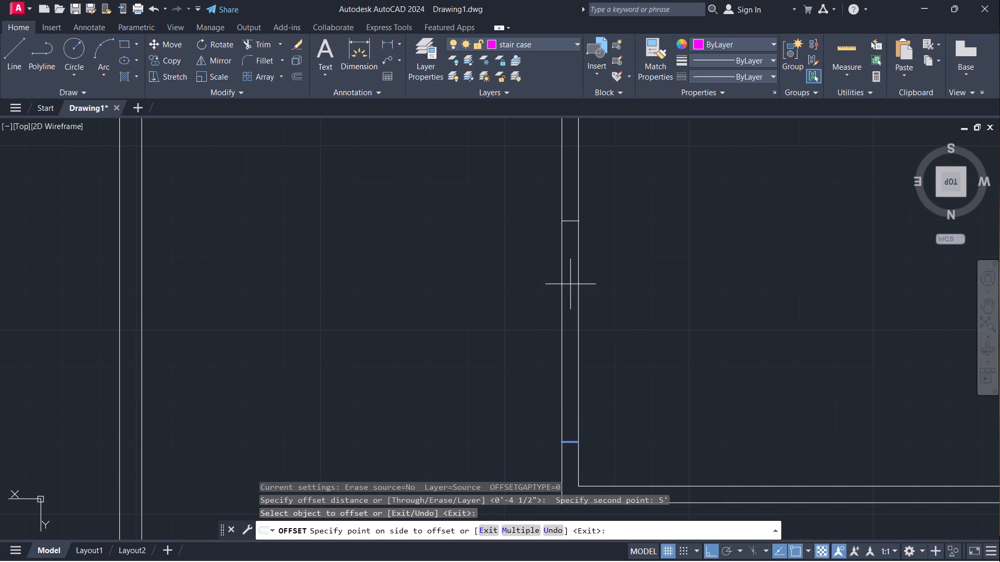
pyautogui.click(570, 284)
pyautogui.scroll(-1, 656, 259)
pyautogui.moveTo(656, 259); pyautogui.dragTo(619, 286, button='middle')
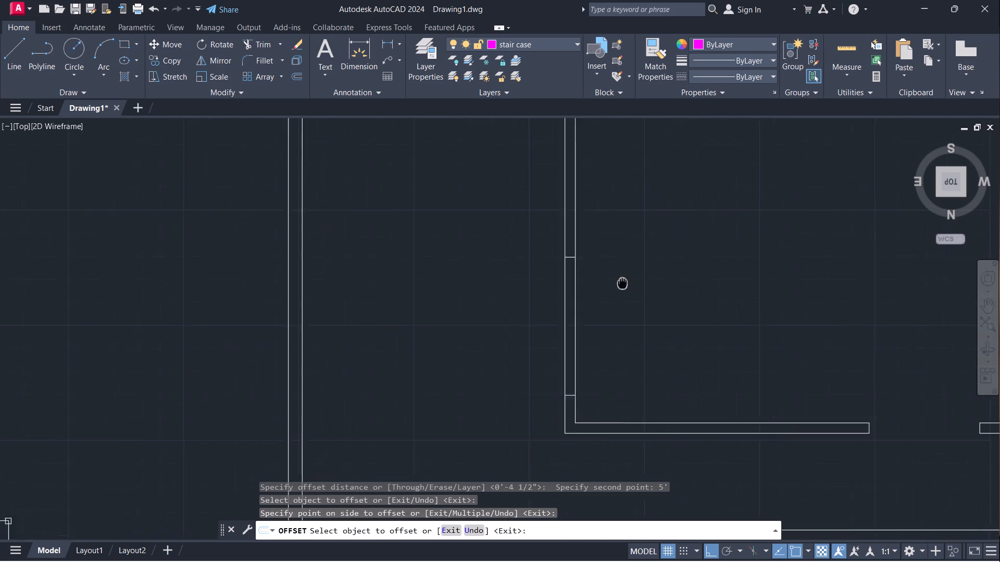
pyautogui.moveTo(619, 286); pyautogui.dragTo(617, 287, button='middle')
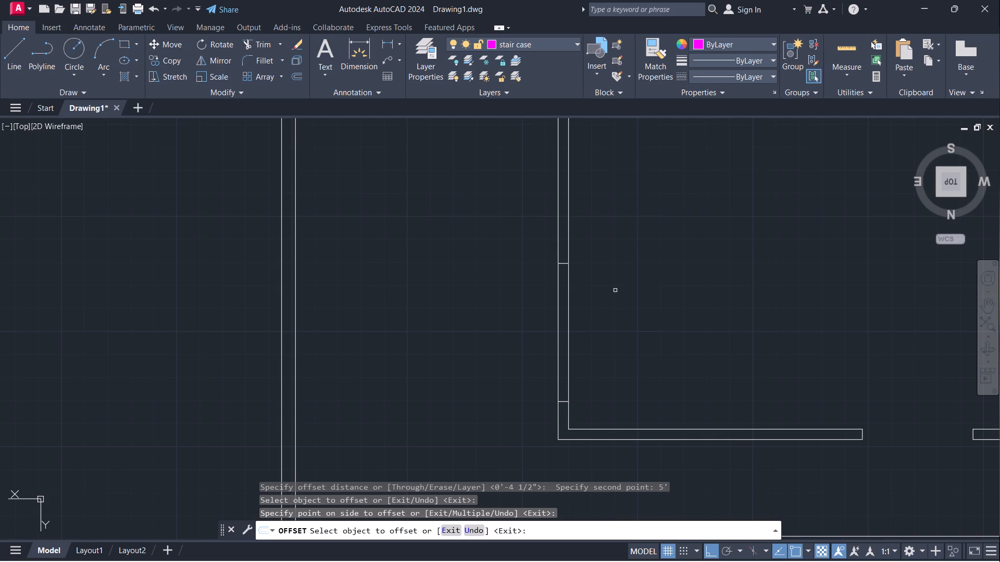
pyautogui.press('Escape')
# Trim the white wall lines between the two cross lines near the wall's north end, cutting a 5' opening west of the stairs.
pyautogui.write('tr')
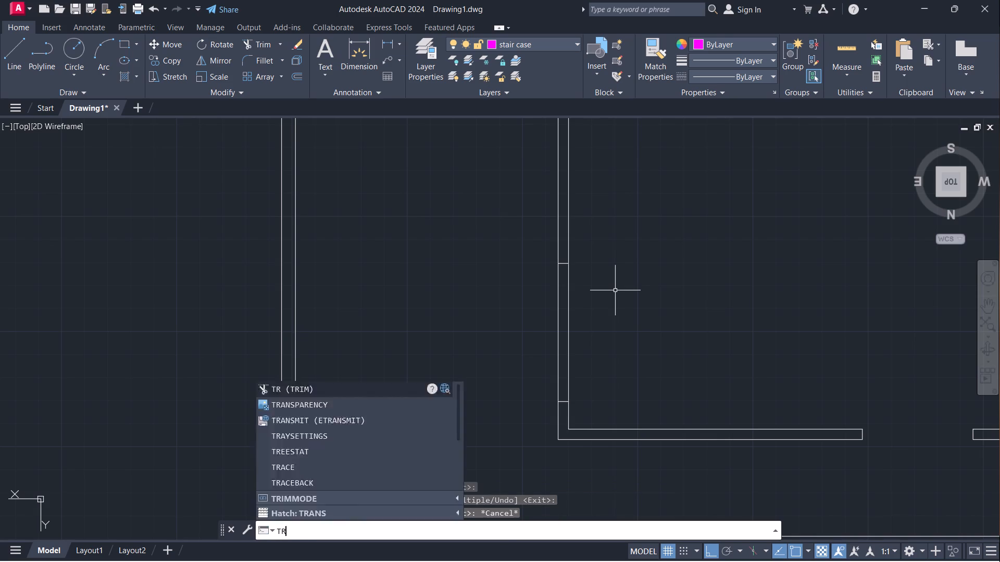
pyautogui.press('Return')
pyautogui.moveTo(608, 297); pyautogui.dragTo(473, 343)
pyautogui.scroll(-2, 651, 298)
pyautogui.moveTo(667, 287); pyautogui.dragTo(529, 313, button='middle')
pyautogui.scroll(-1, 598, 259)
pyautogui.moveTo(598, 253); pyautogui.dragTo(551, 298, button='middle')
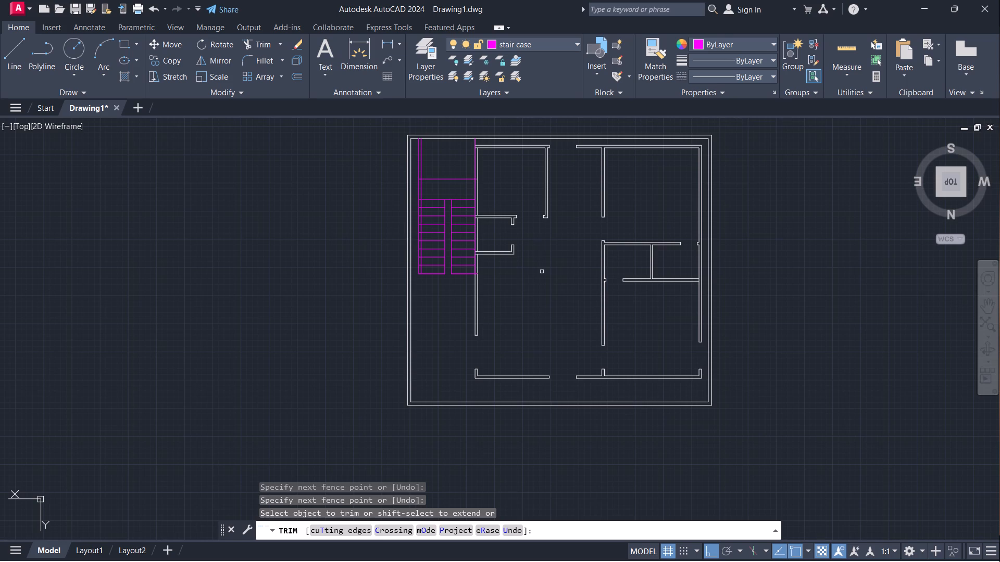
pyautogui.scroll(1, 542, 272)
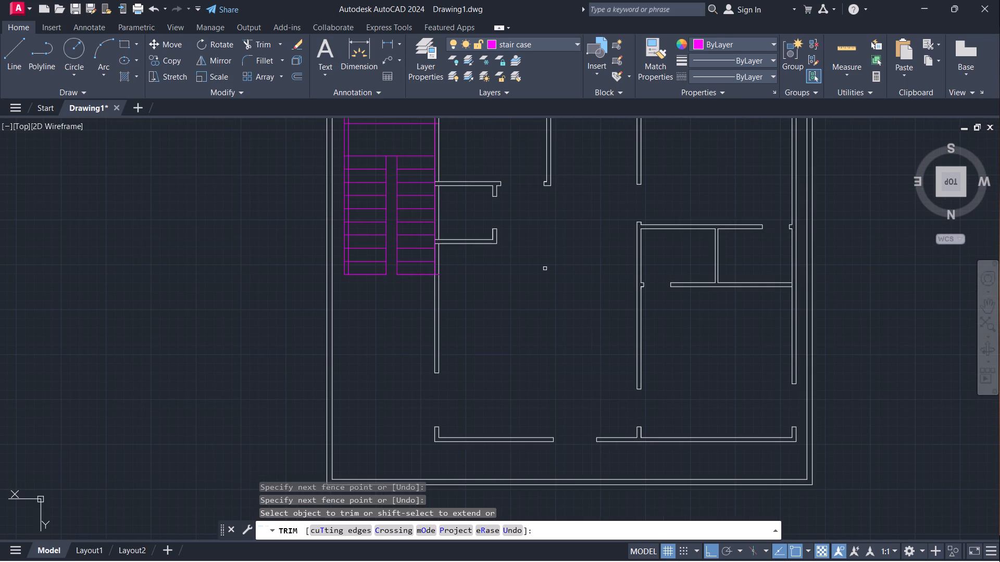
pyautogui.scroll(-1, 551, 261)
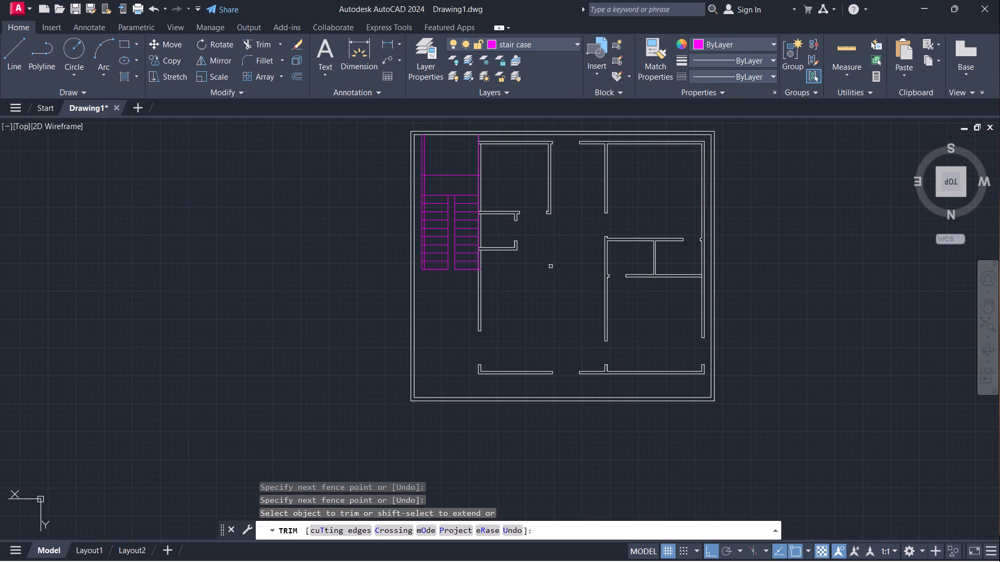
pyautogui.moveTo(551, 267); pyautogui.dragTo(521, 304, button='middle')
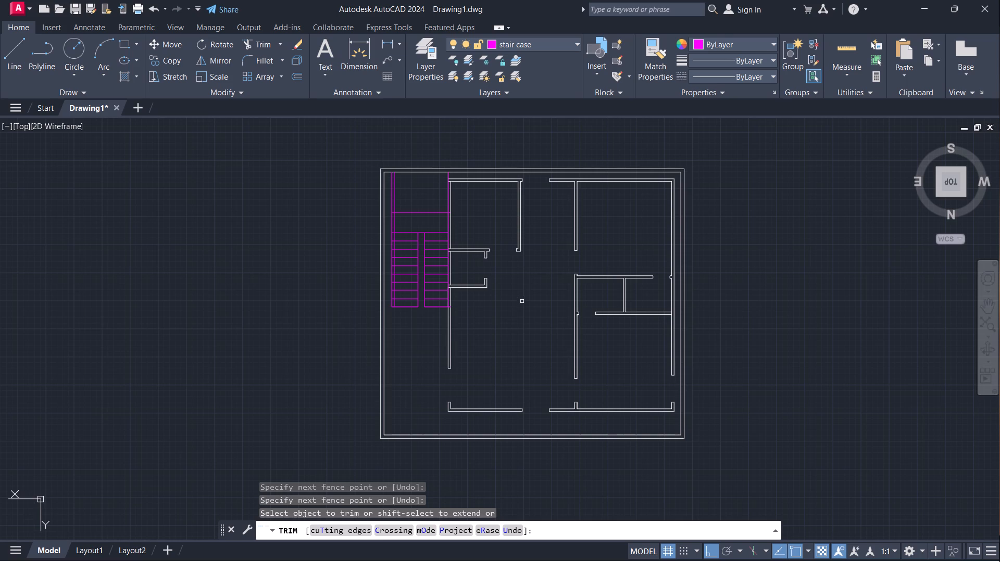
pyautogui.press('Escape')
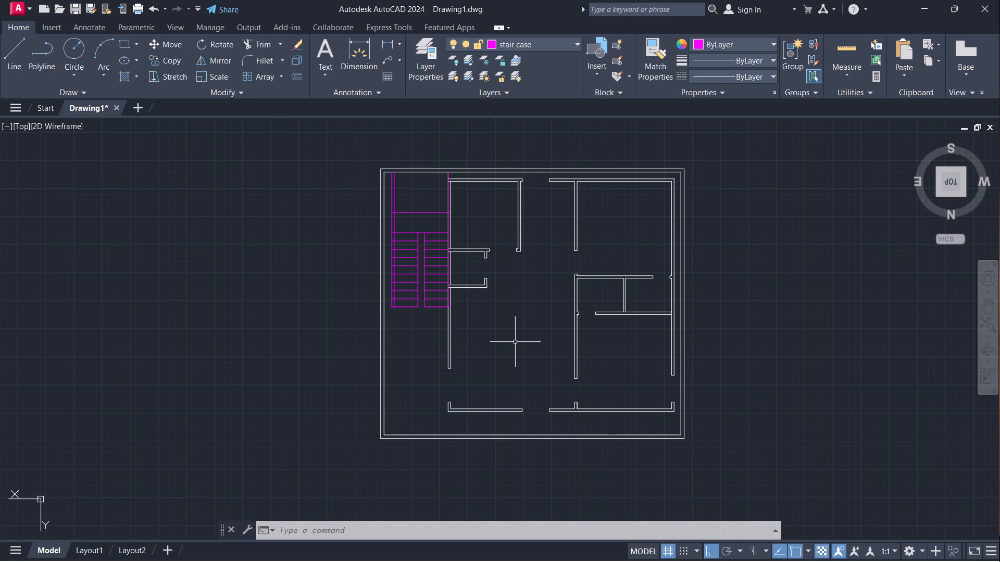
pyautogui.press('Escape')
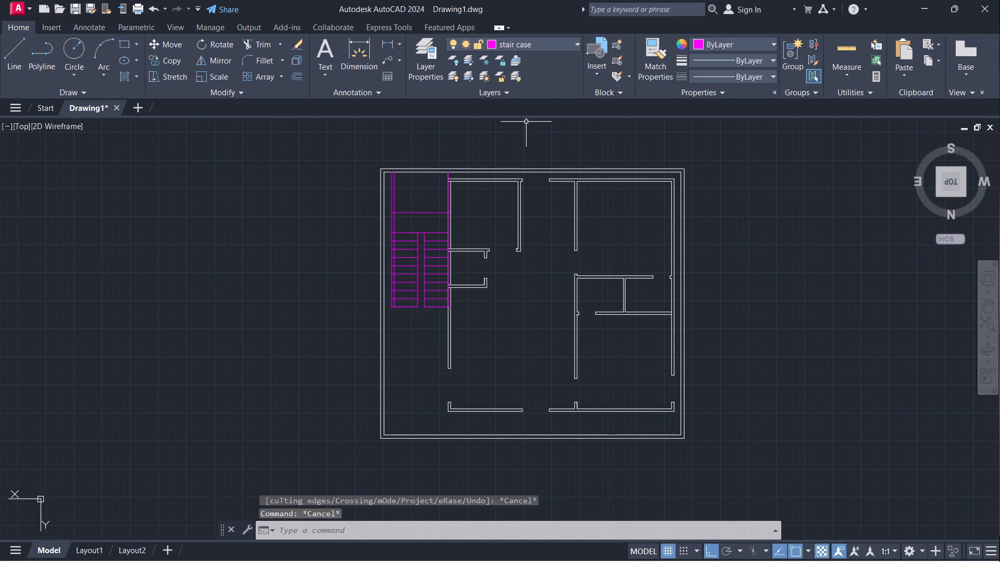
# Create a blue layer named doors and make it the current layer.
pyautogui.click(567, 44)
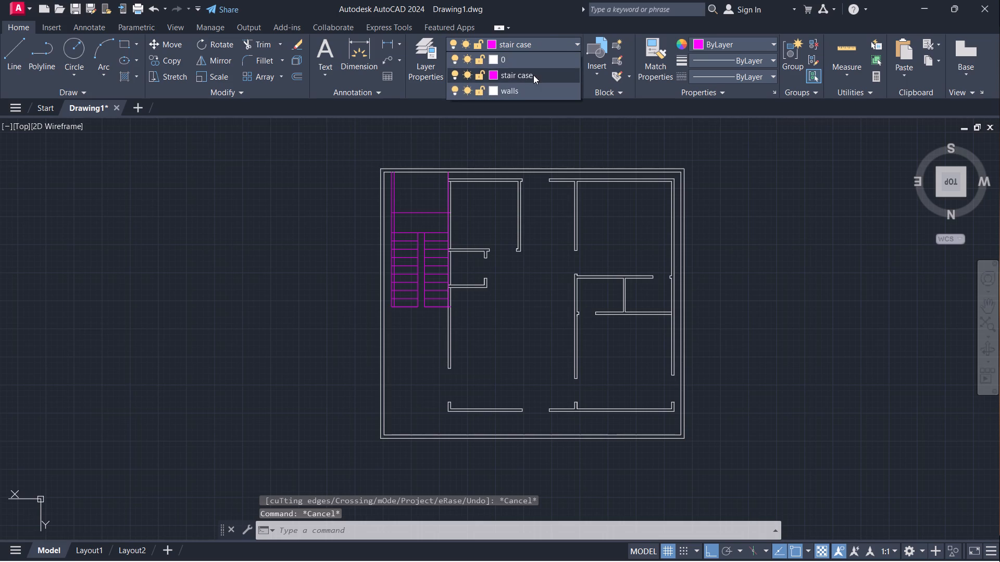
pyautogui.doubleClick(424, 49)
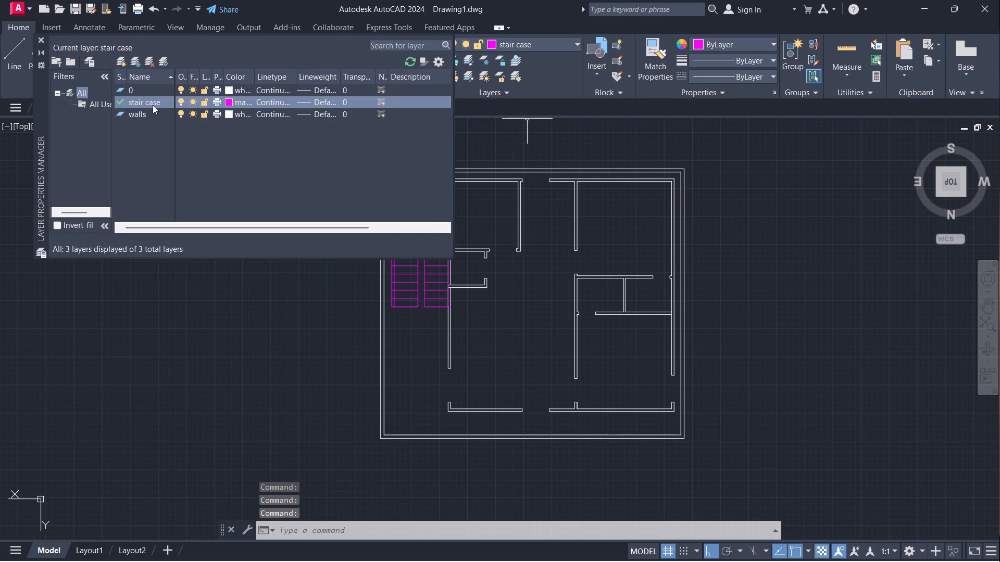
pyautogui.click(122, 62)
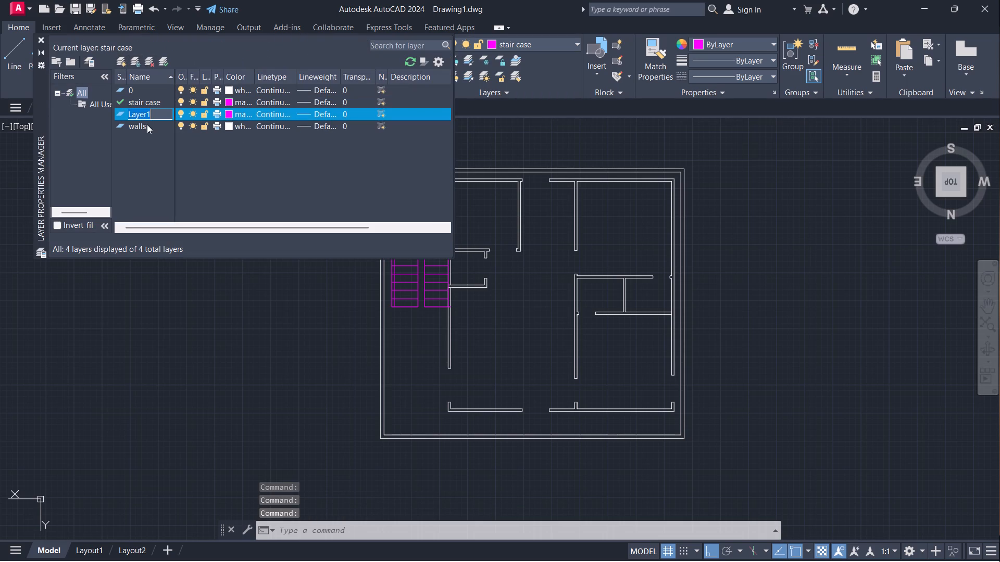
pyautogui.press('BackSpace')
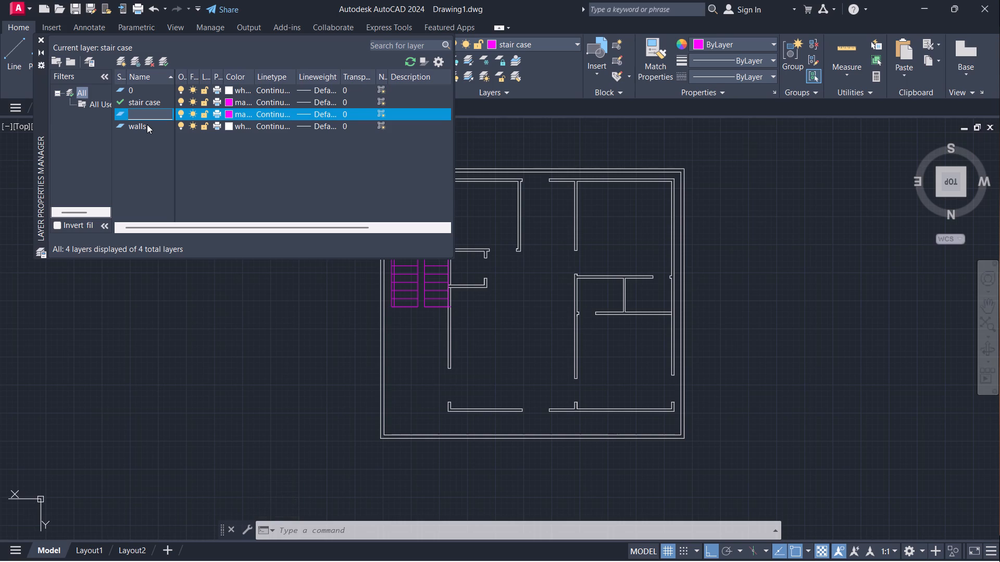
pyautogui.write('doo')
pyautogui.write('rs')
pyautogui.click(228, 113)
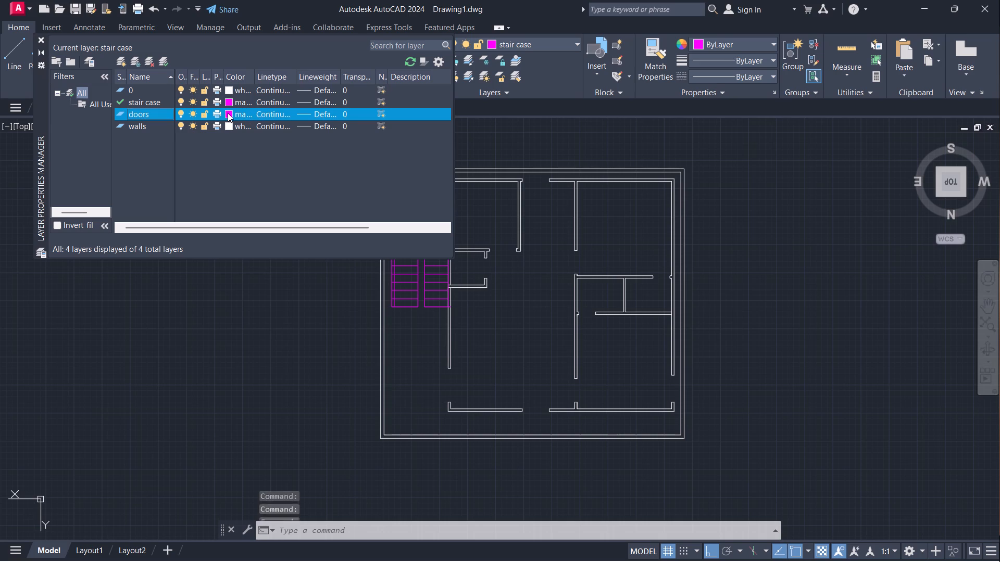
pyautogui.click(441, 317)
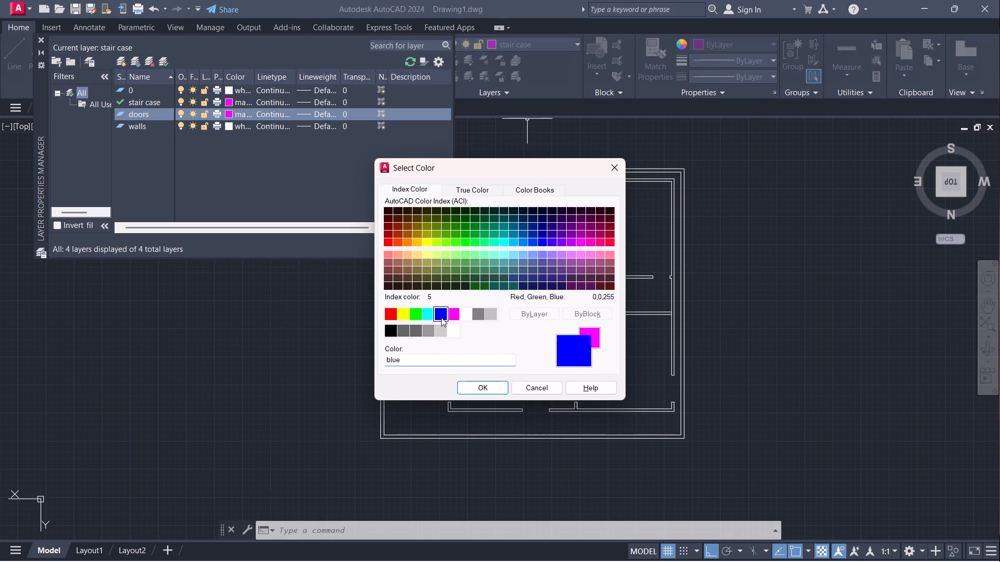
pyautogui.click(489, 391)
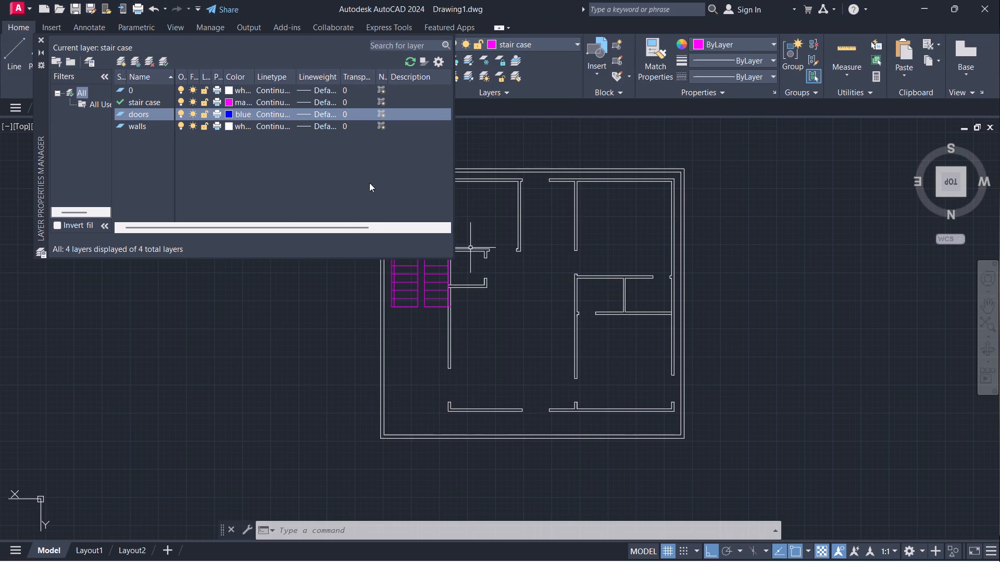
pyautogui.click(161, 62)
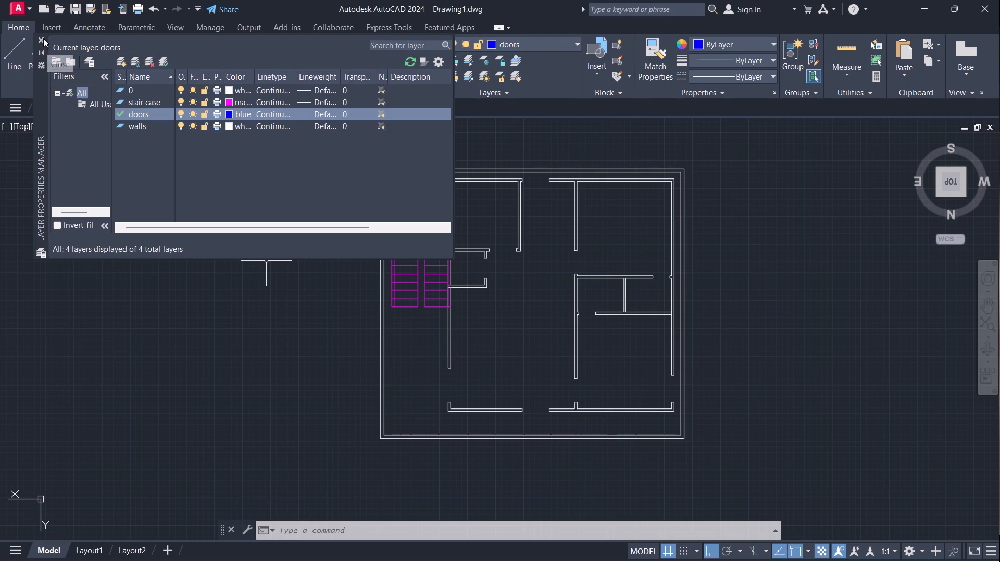
pyautogui.click(43, 38)
# Insert the dynamic Door block from the recent blocks into the empty space east of the floor plan.
pyautogui.press('i')
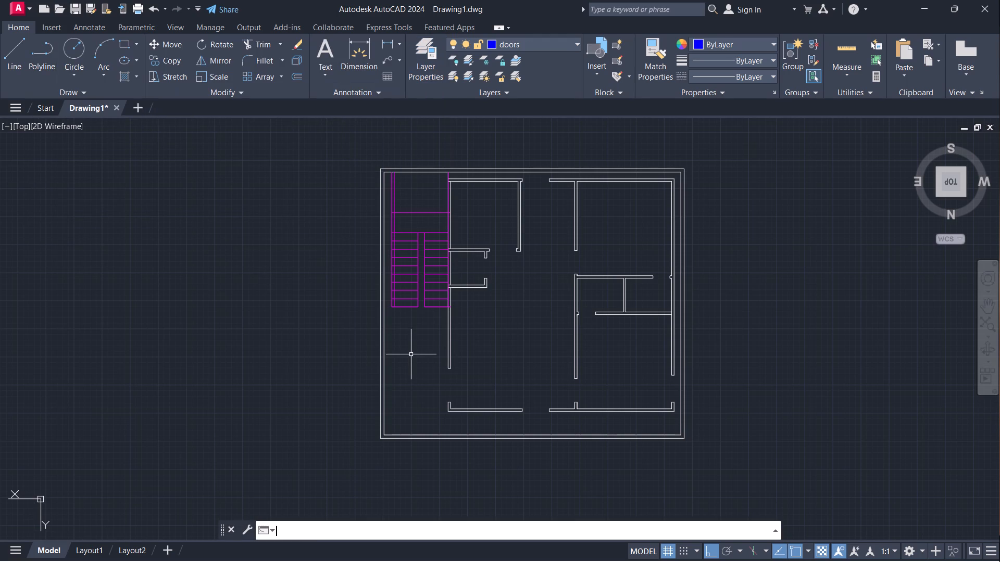
pyautogui.press('Return')
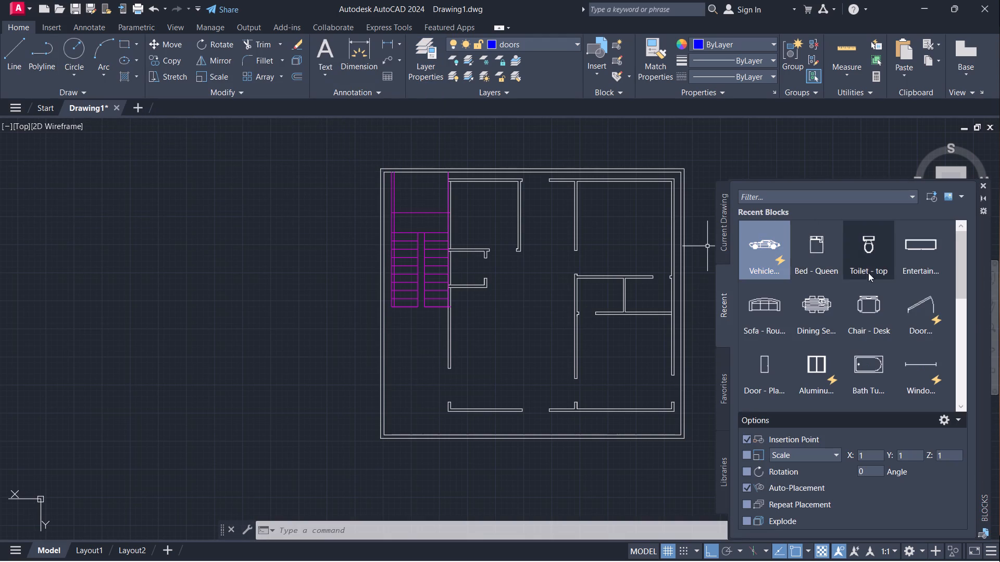
pyautogui.click(916, 300)
pyautogui.click(310, 232)
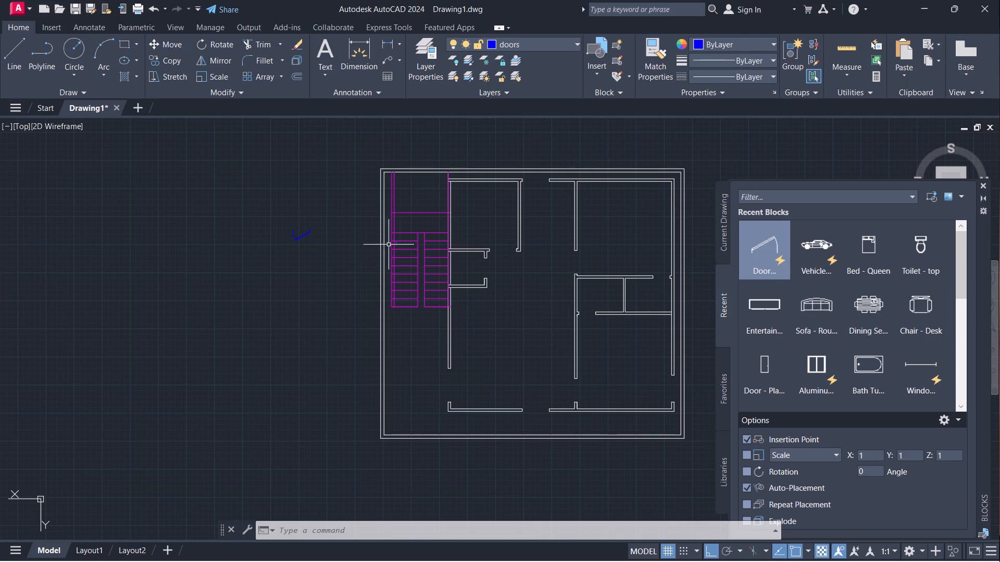
pyautogui.click(984, 185)
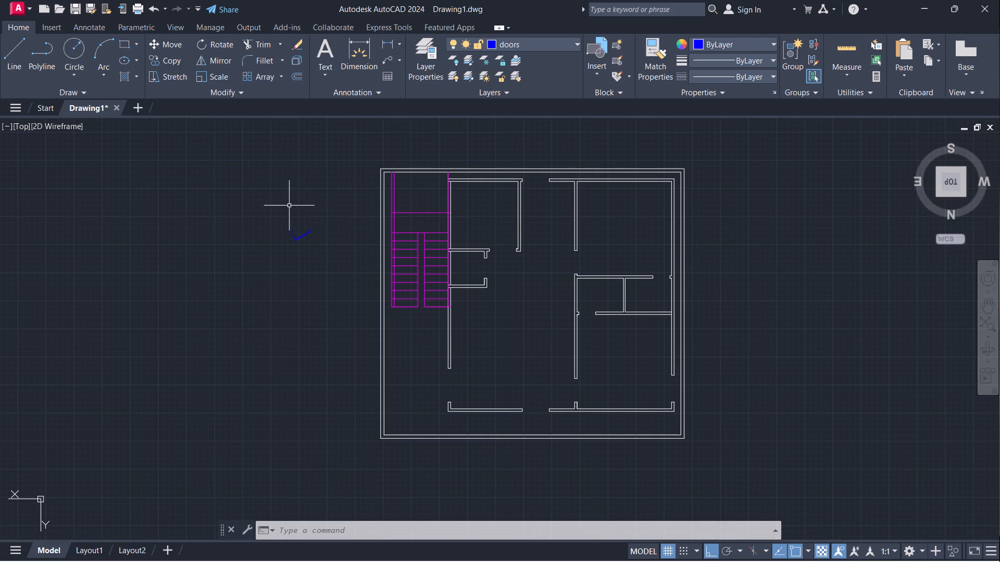
# Set the inserted door block's opening angle to Open 90º.
pyautogui.scroll(2, 292, 237)
pyautogui.click(312, 235)
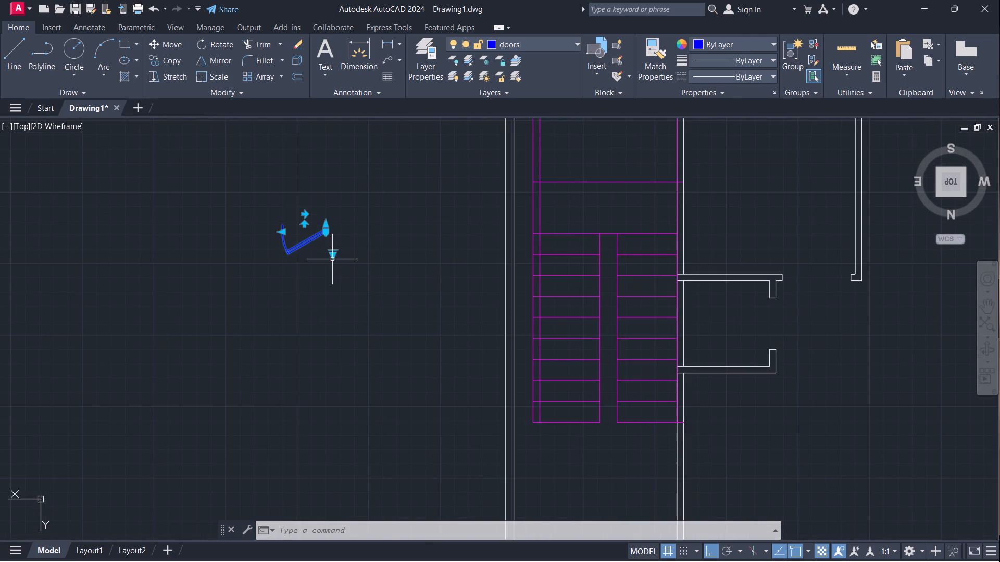
pyautogui.click(332, 260)
pyautogui.click(330, 257)
pyautogui.click(336, 256)
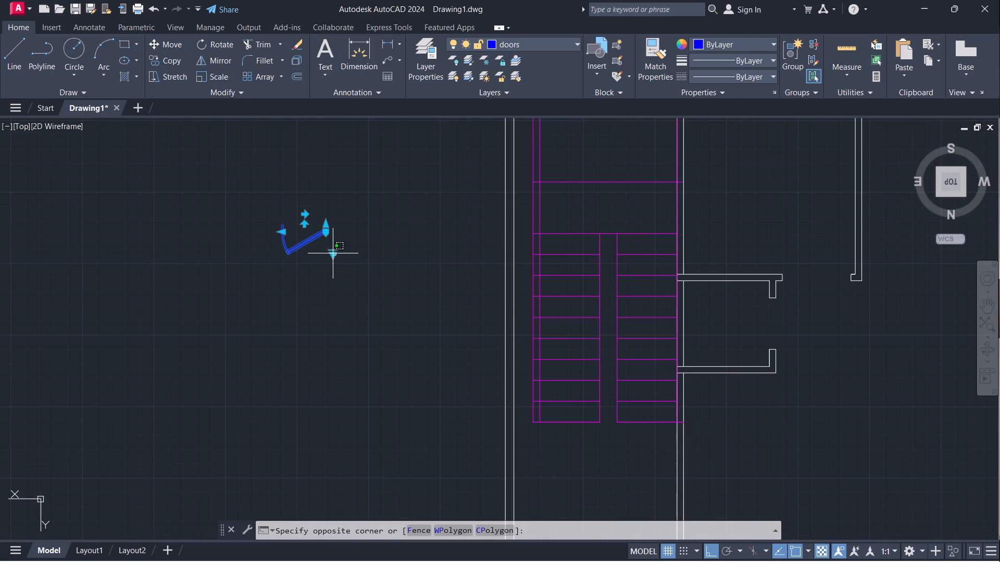
pyautogui.click(335, 256)
pyautogui.click(333, 256)
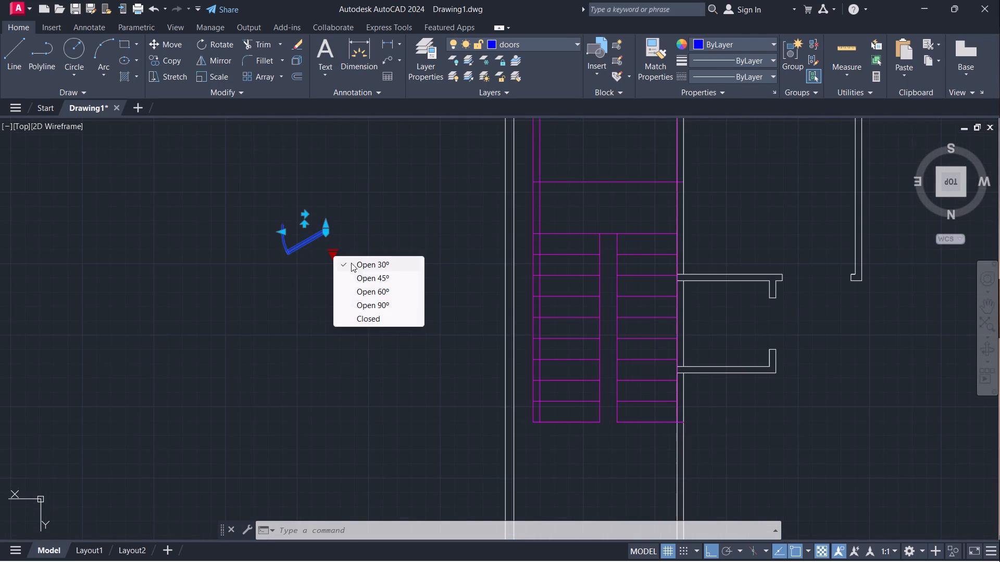
pyautogui.click(367, 303)
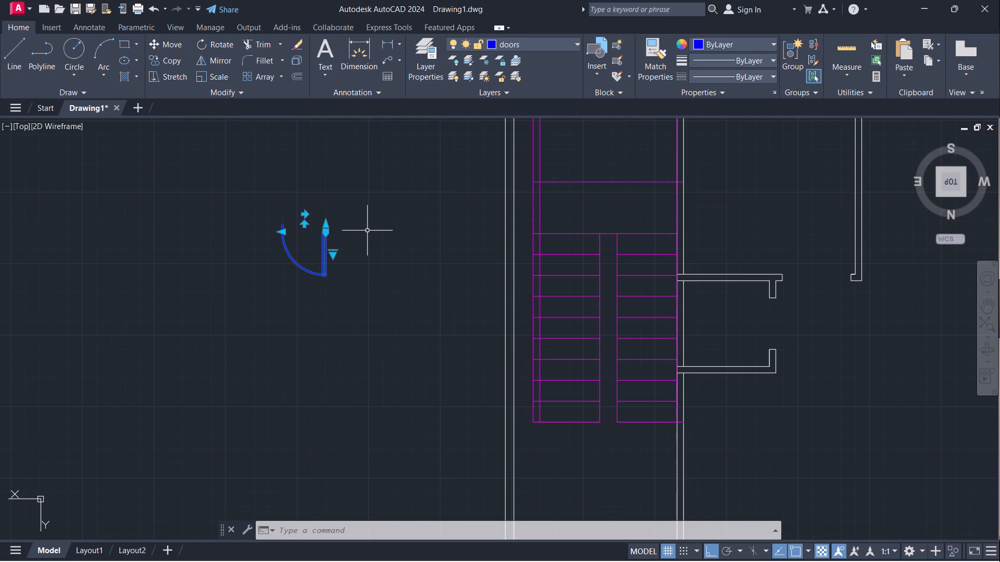
pyautogui.press('Escape')
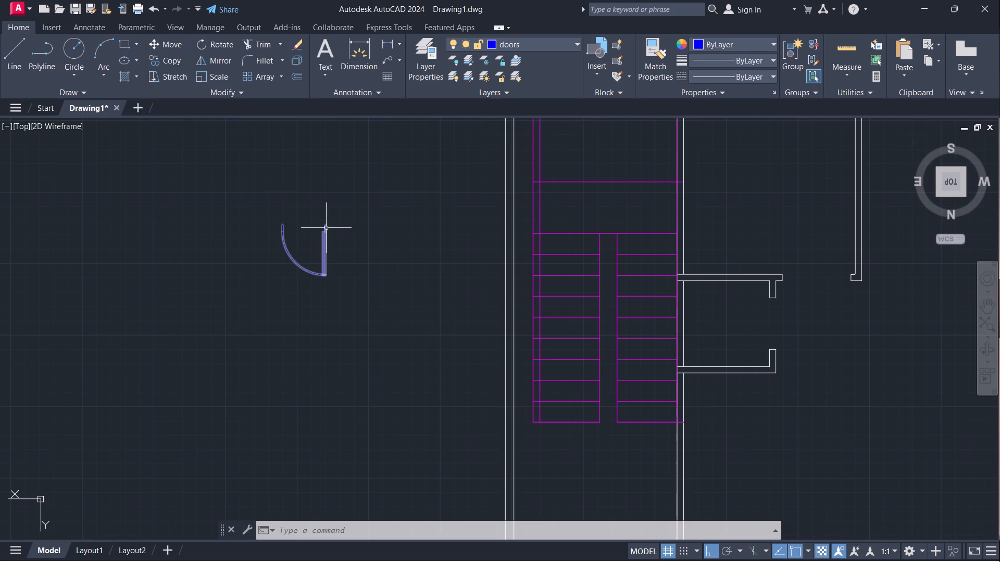
# Rotate the door block 180° about its hinge-side insertion point.
pyautogui.click(326, 227)
pyautogui.scroll(-1, 358, 199)
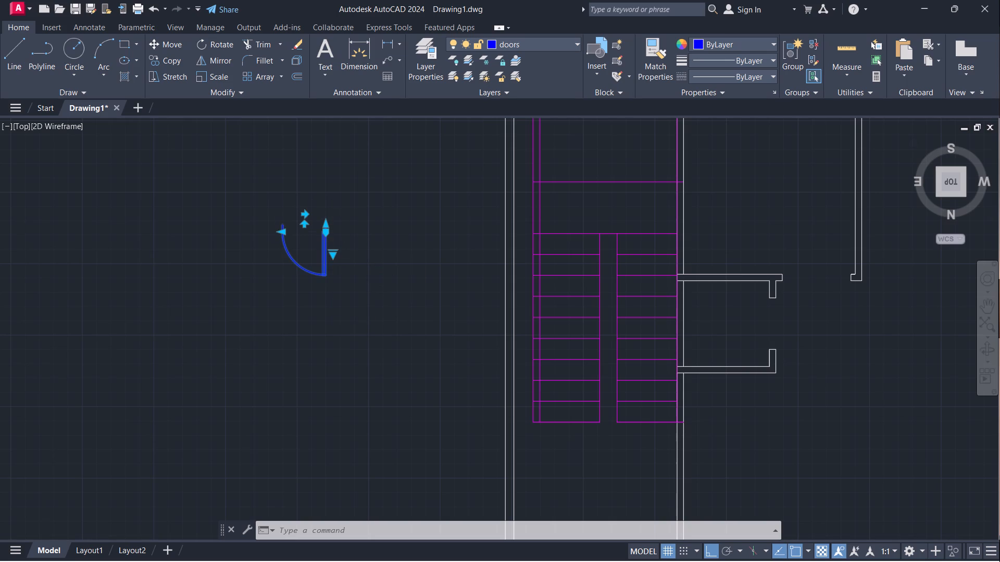
pyautogui.press('r')
pyautogui.press('o')
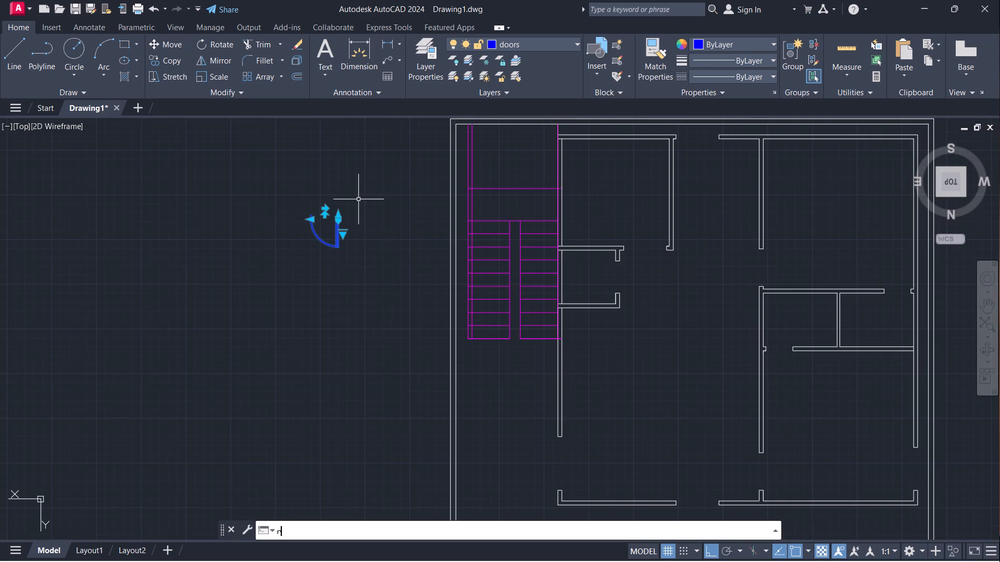
pyautogui.press('Return')
pyautogui.click(341, 212)
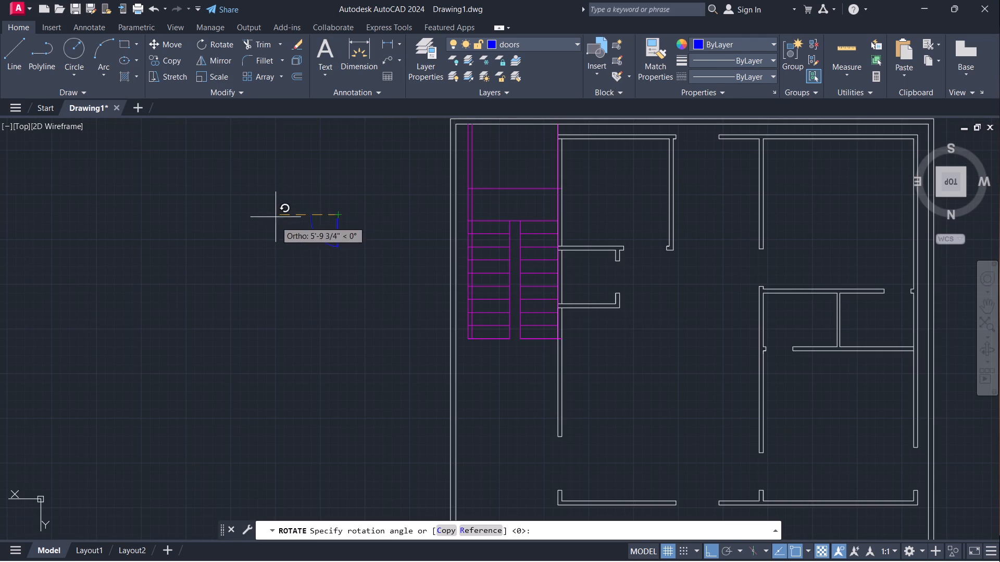
pyautogui.click(369, 197)
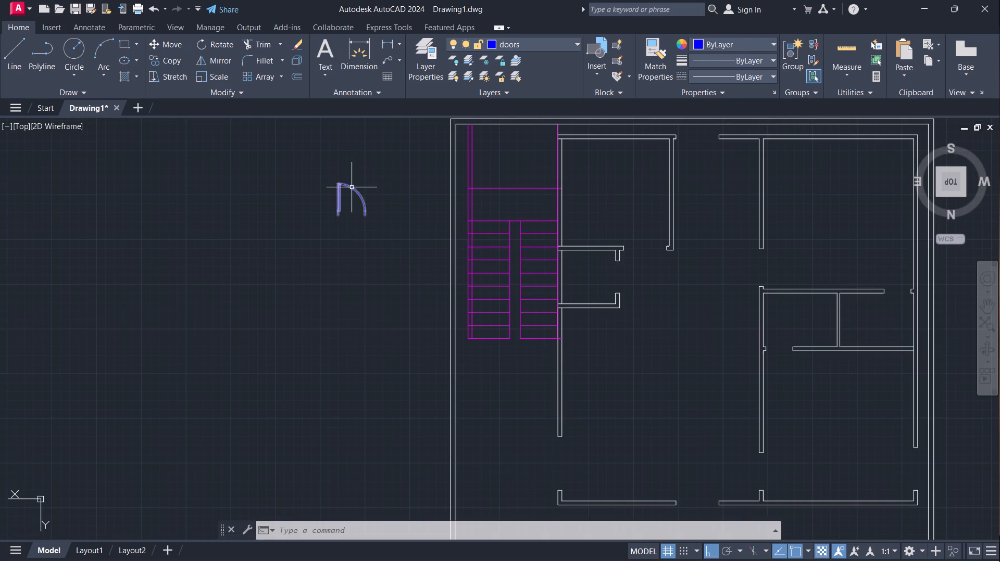
# Copy the rotated door twice outside the plan, once directly north and once, with ortho off, to the northeast.
pyautogui.click(341, 188)
pyautogui.write('co')
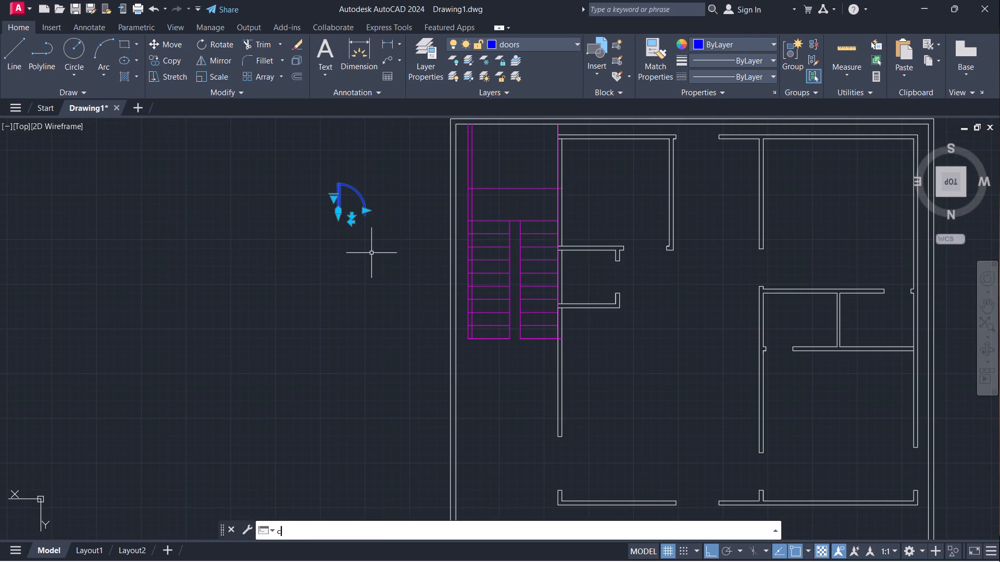
pyautogui.press('Return')
pyautogui.click(338, 220)
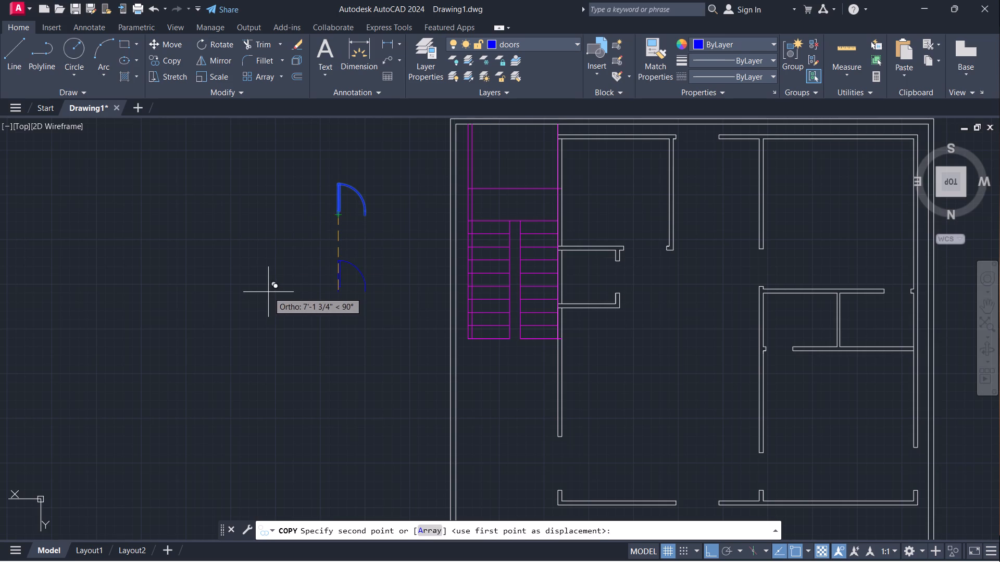
pyautogui.click(299, 300)
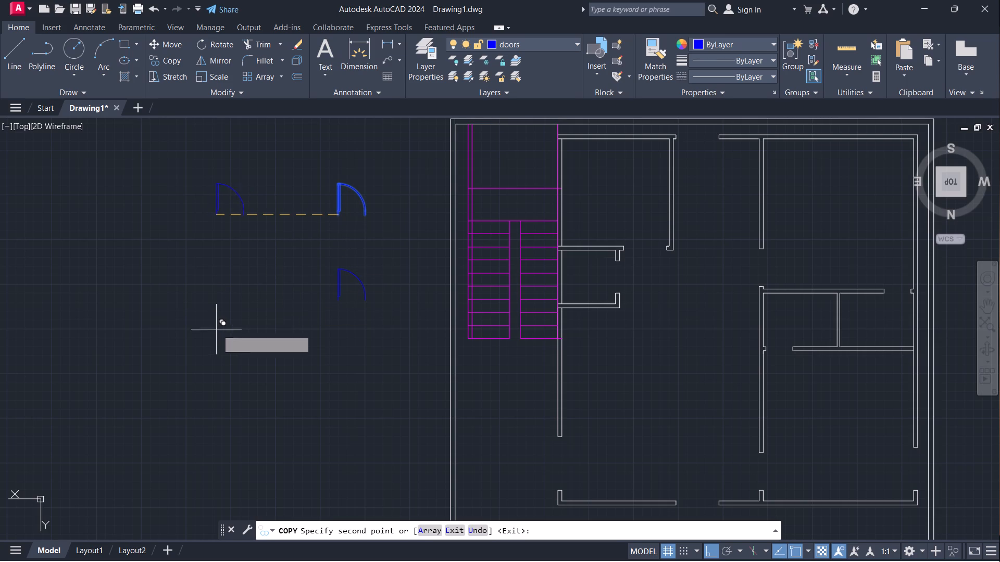
pyautogui.press('F8')
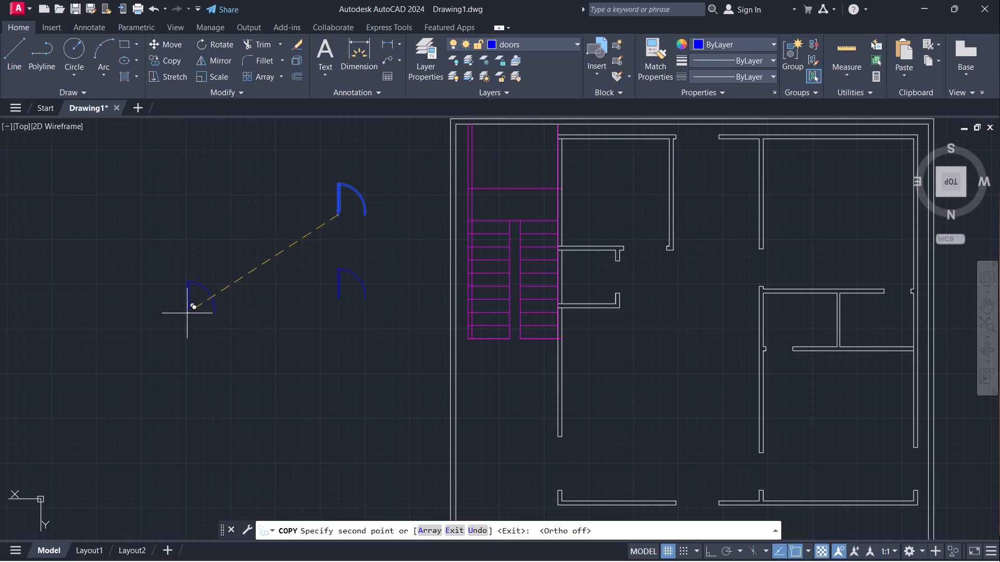
pyautogui.click(187, 313)
pyautogui.press('Escape')
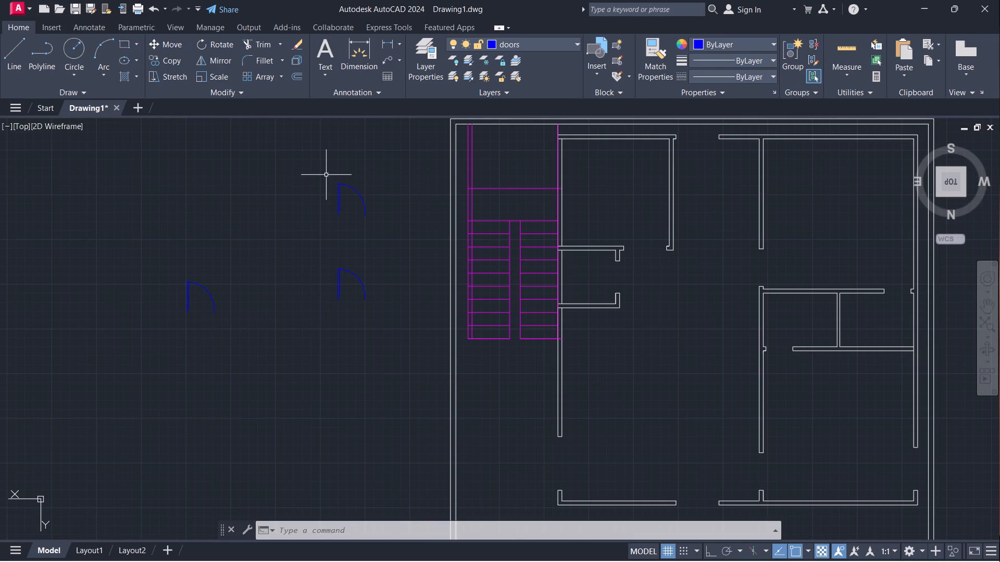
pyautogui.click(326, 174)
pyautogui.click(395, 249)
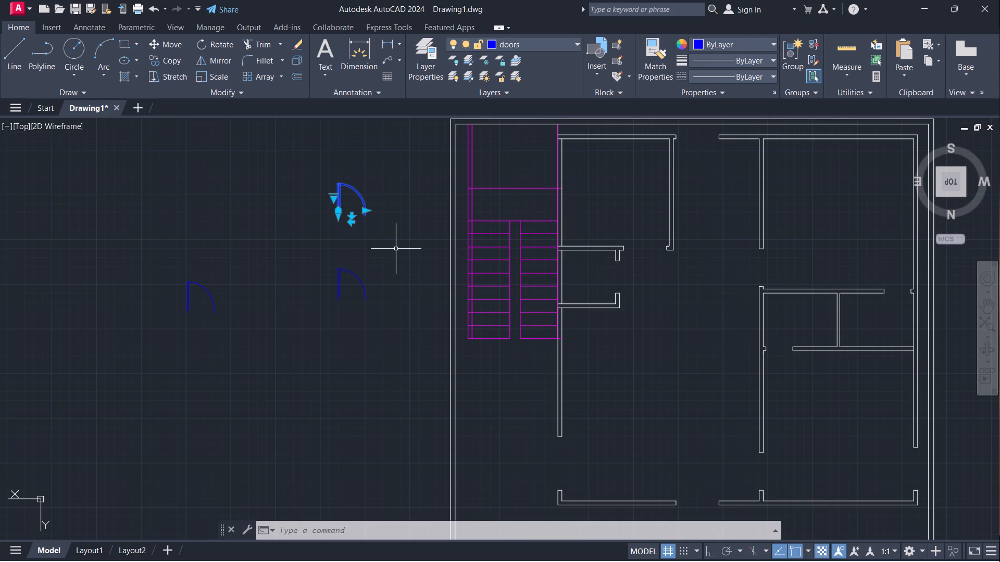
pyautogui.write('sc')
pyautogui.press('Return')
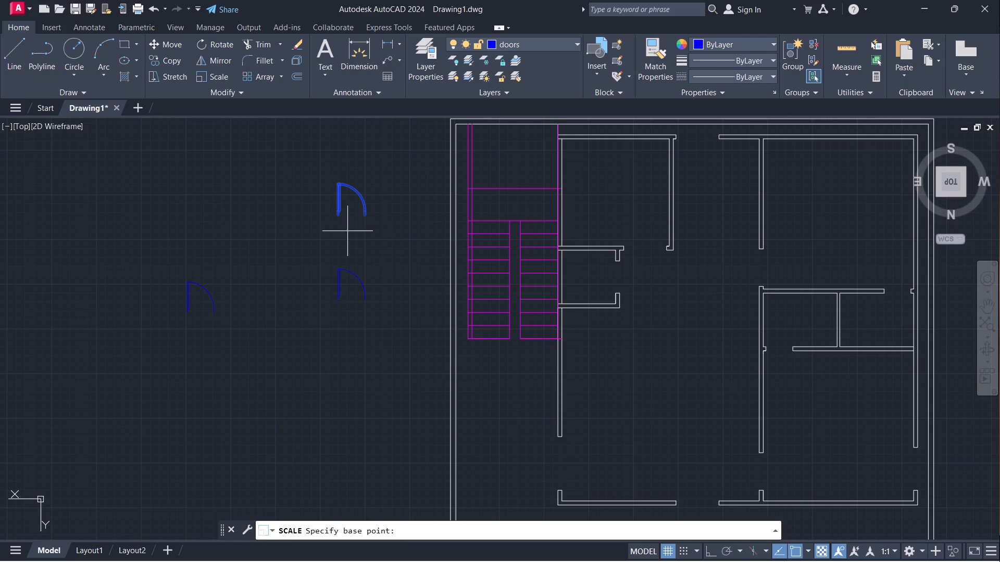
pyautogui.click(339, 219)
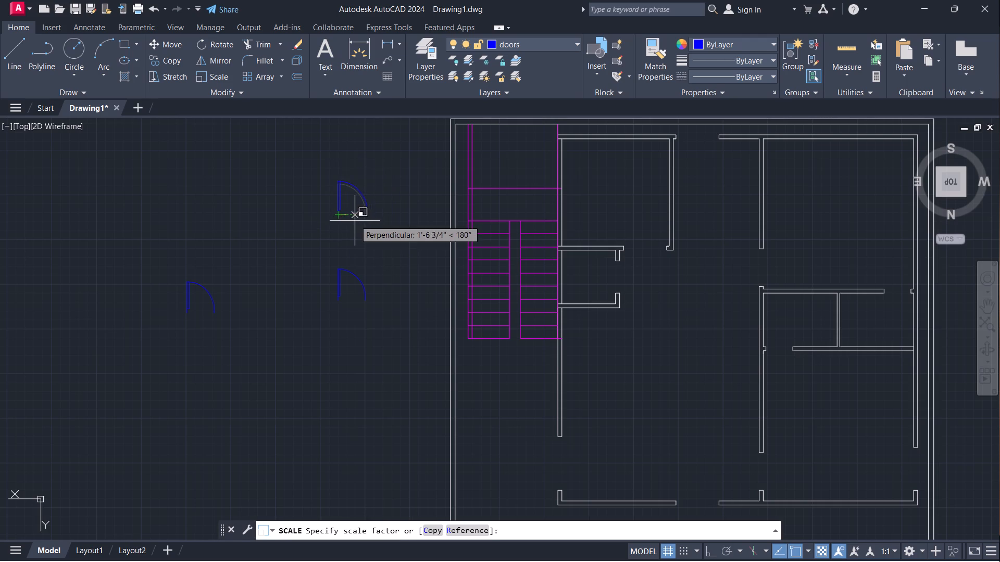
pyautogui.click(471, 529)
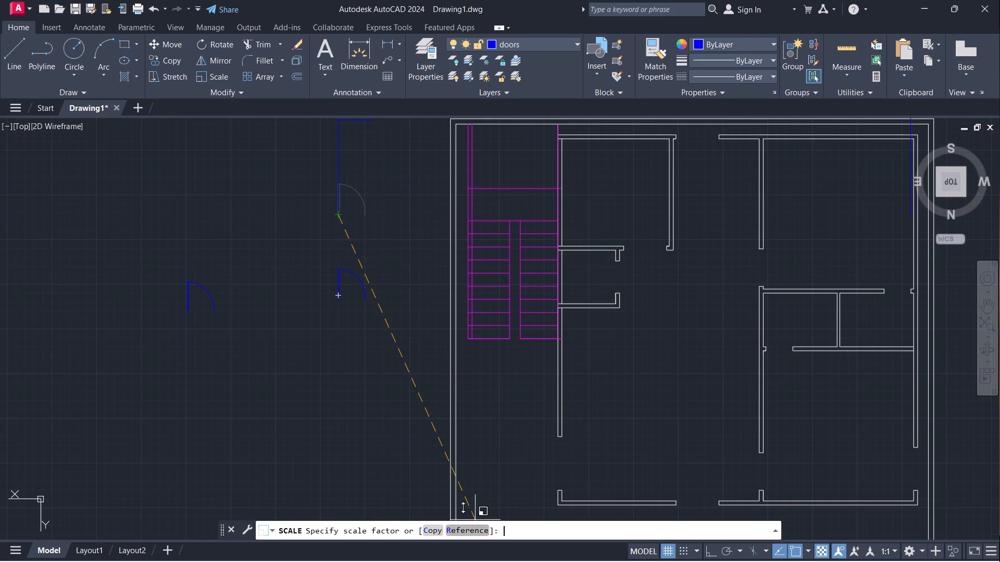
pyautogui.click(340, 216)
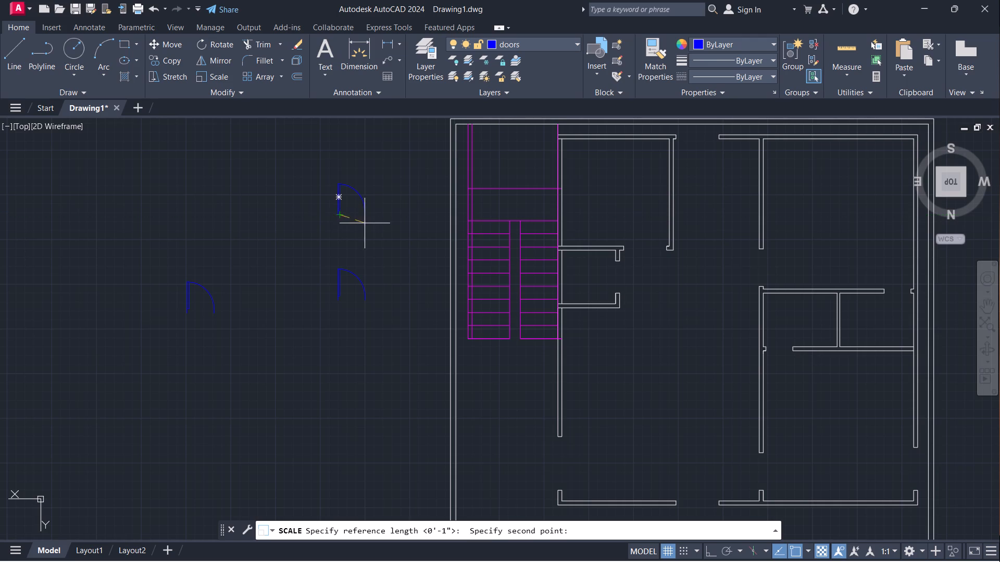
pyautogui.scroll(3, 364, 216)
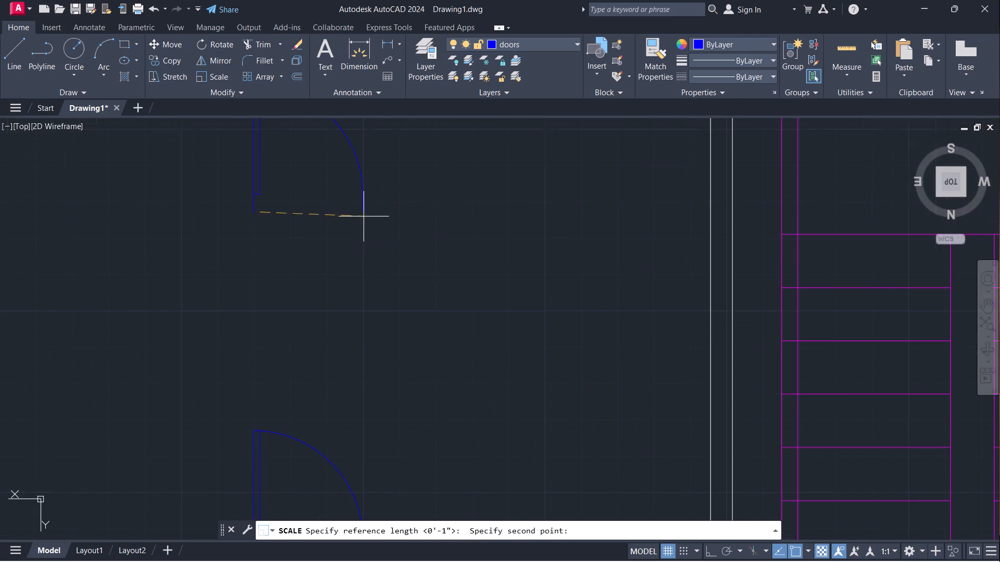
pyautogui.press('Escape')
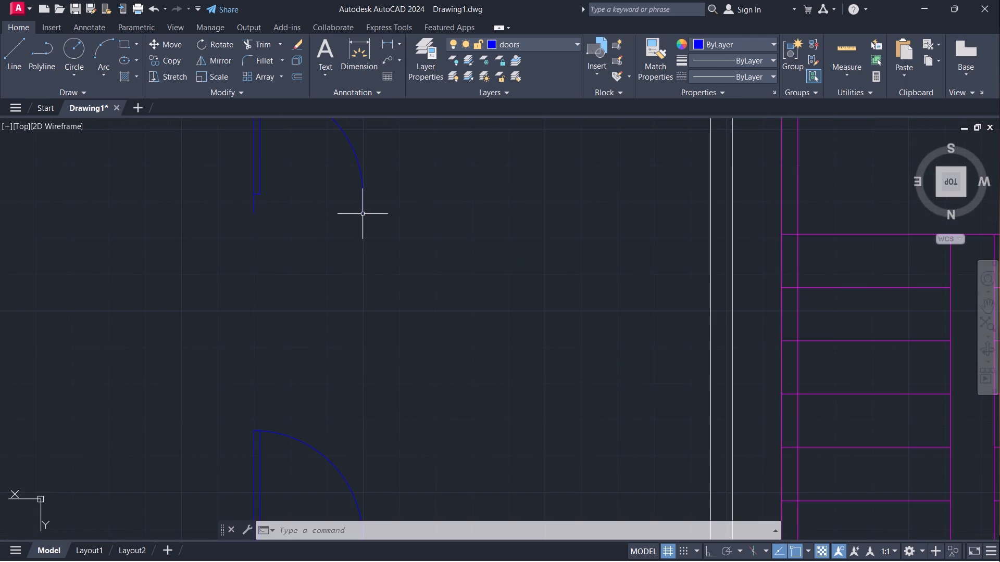
# Scale the southernmost door outside the plan about its hinge-side corner, using its full width as reference and 3'6" as new length.
pyautogui.press('space')
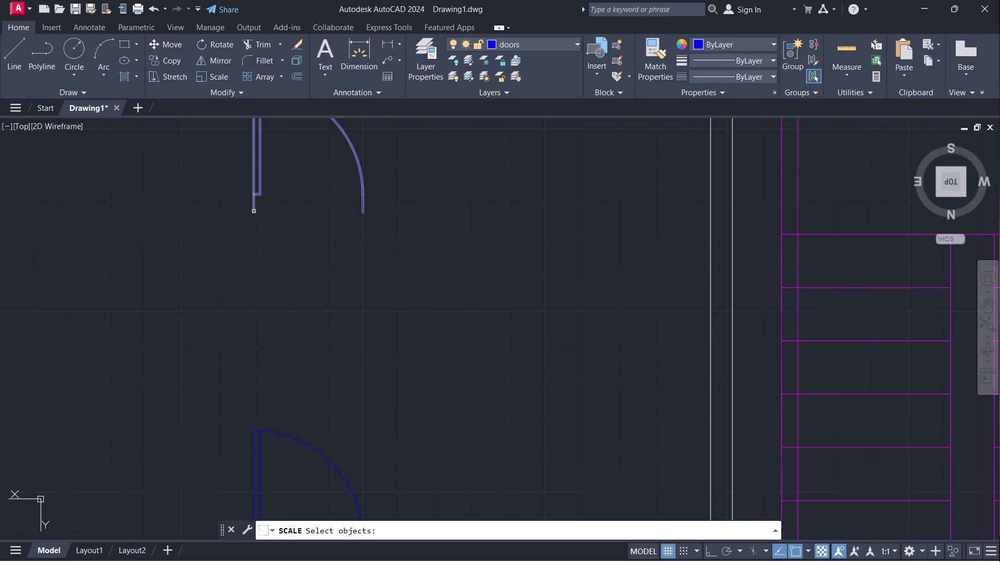
pyautogui.click(254, 211)
pyautogui.press('space')
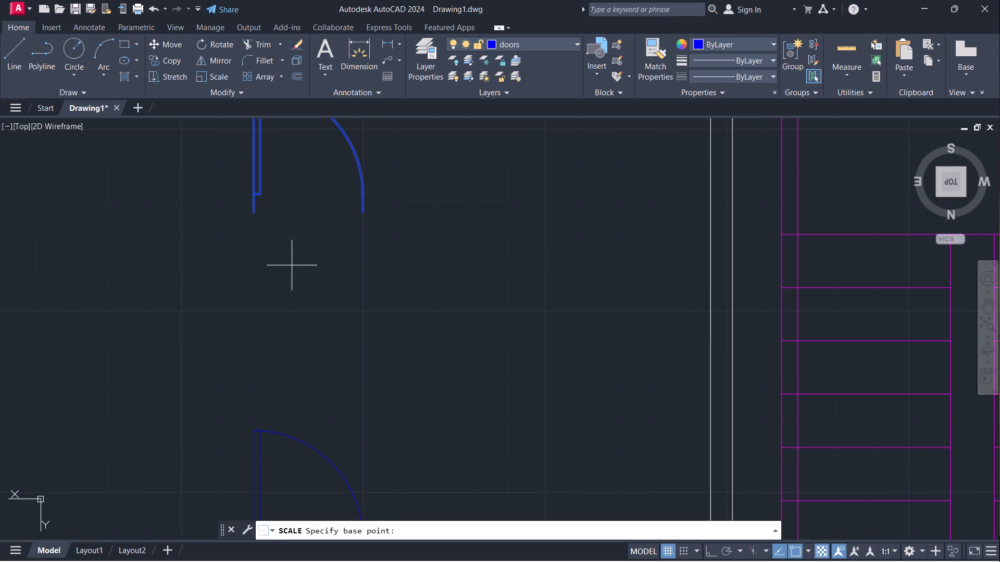
pyautogui.click(254, 215)
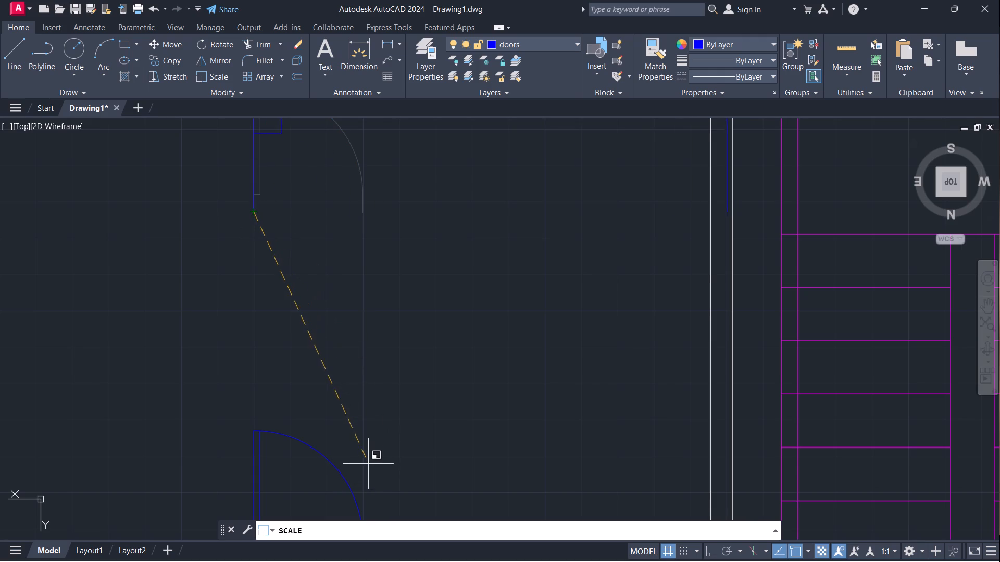
pyautogui.press('r')
pyautogui.press('Return')
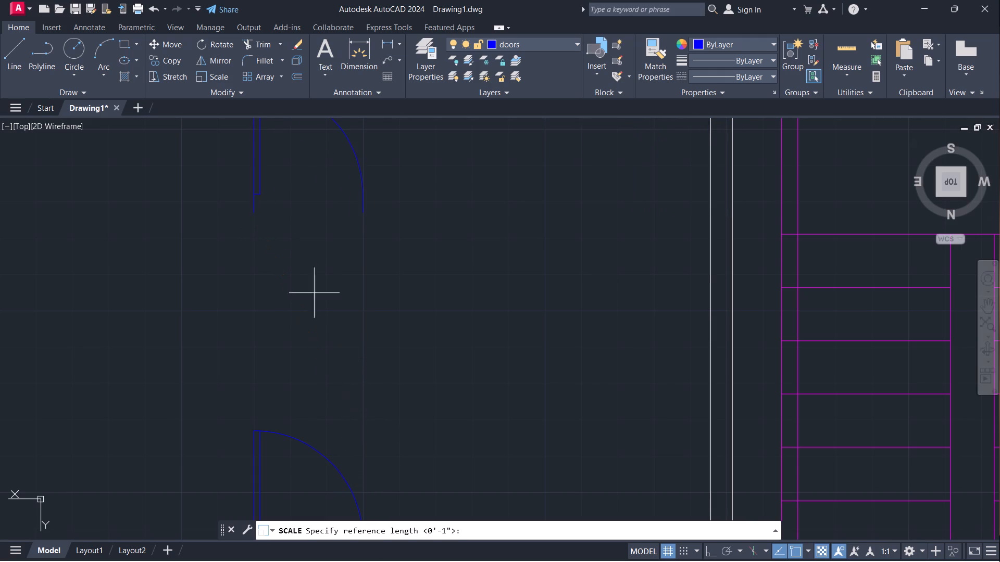
pyautogui.click(254, 216)
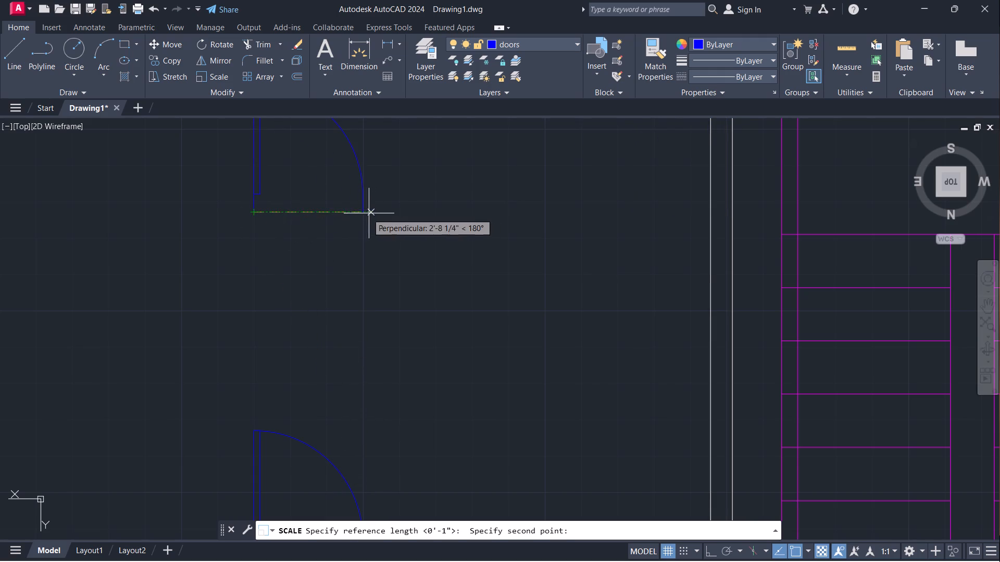
pyautogui.click(362, 213)
pyautogui.write('3\'6"')
pyautogui.press('Return')
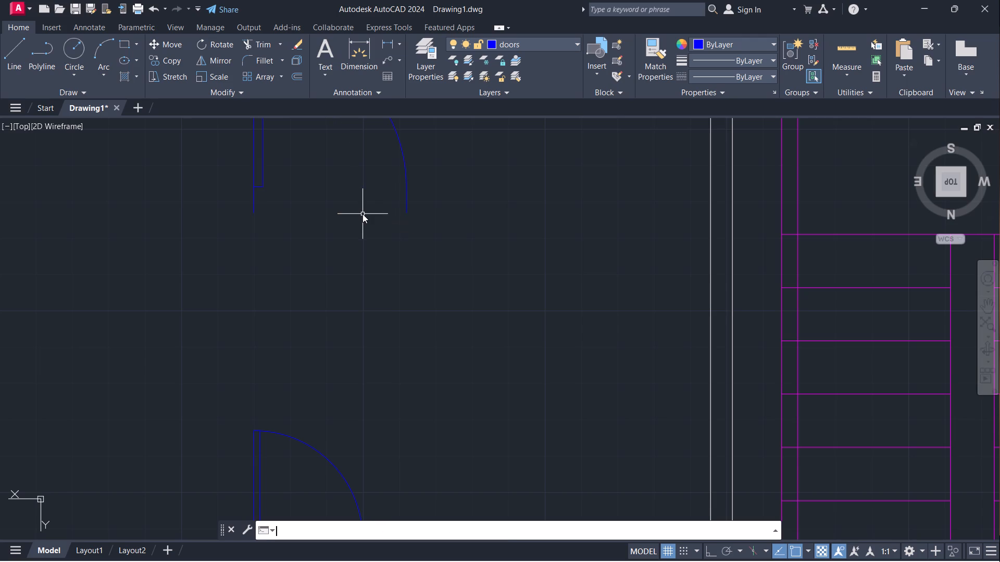
# Move the 3'6" door from its hinge-side corner a short distance east, farther away from the floor plan.
pyautogui.scroll(-1, 357, 261)
pyautogui.click(292, 230)
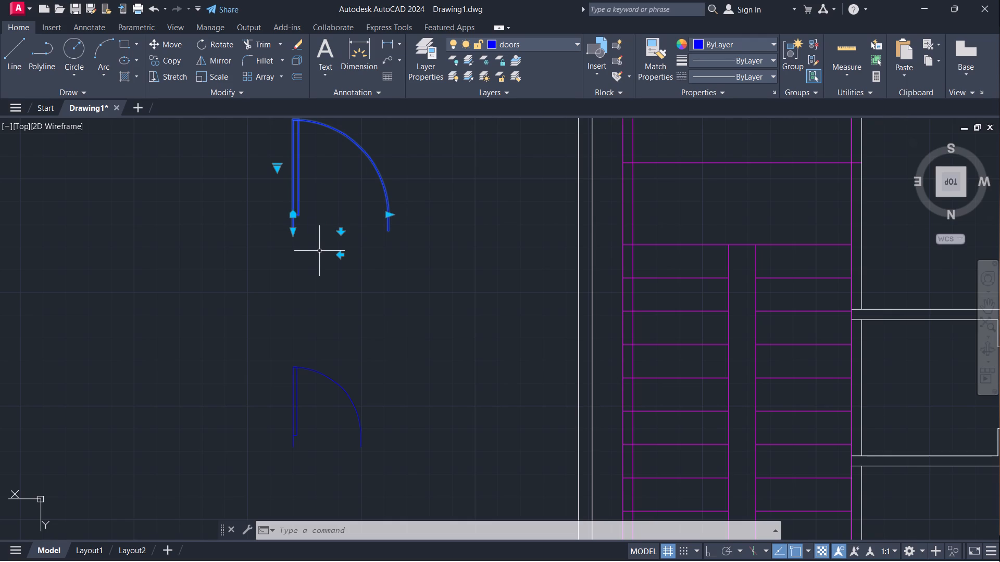
pyautogui.press('m')
pyautogui.press('Return')
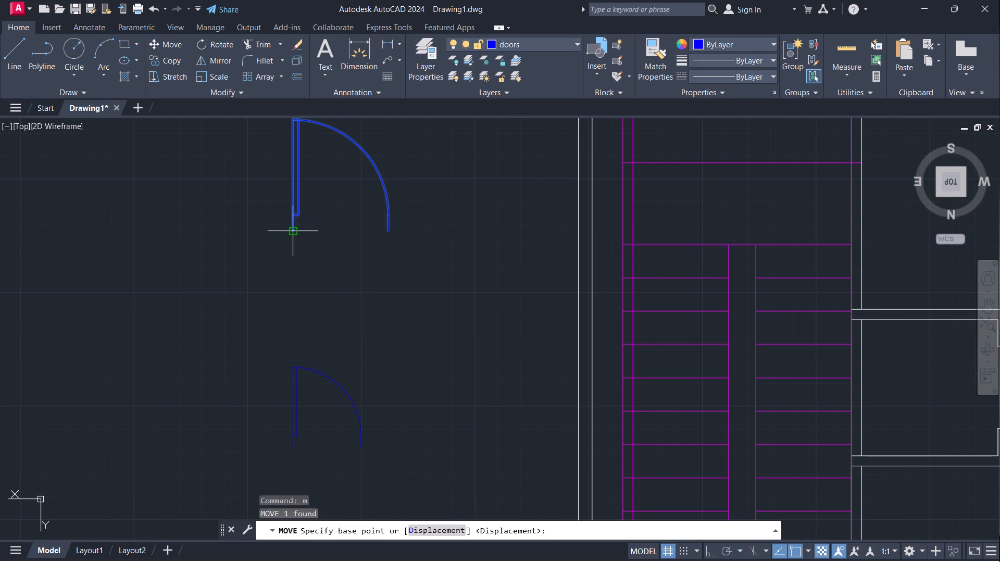
pyautogui.click(295, 233)
pyautogui.scroll(-2, 391, 270)
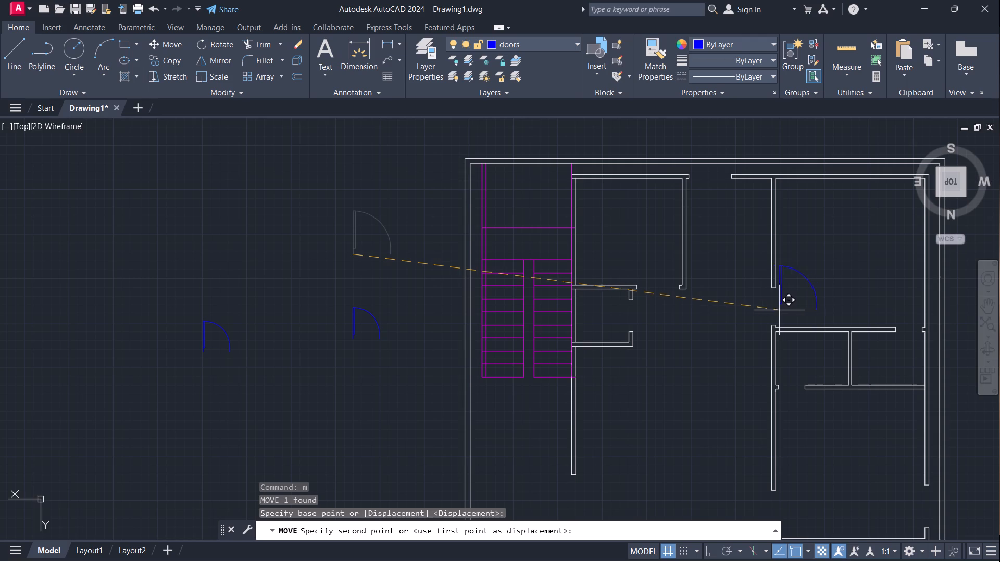
pyautogui.click(282, 249)
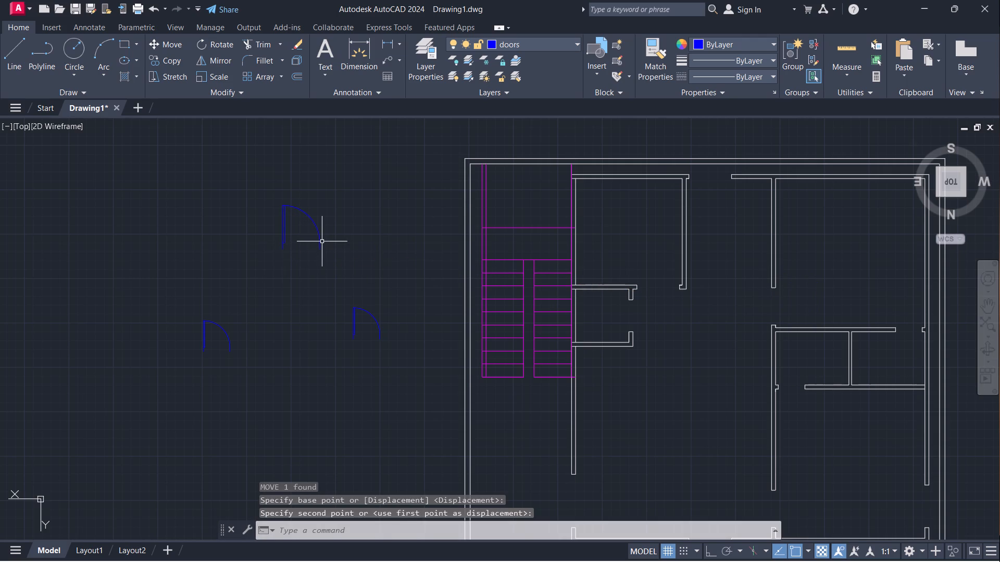
# Mirror the 3'6" door across a north-south line on its west side with ortho on, keeping the original.
pyautogui.click(320, 242)
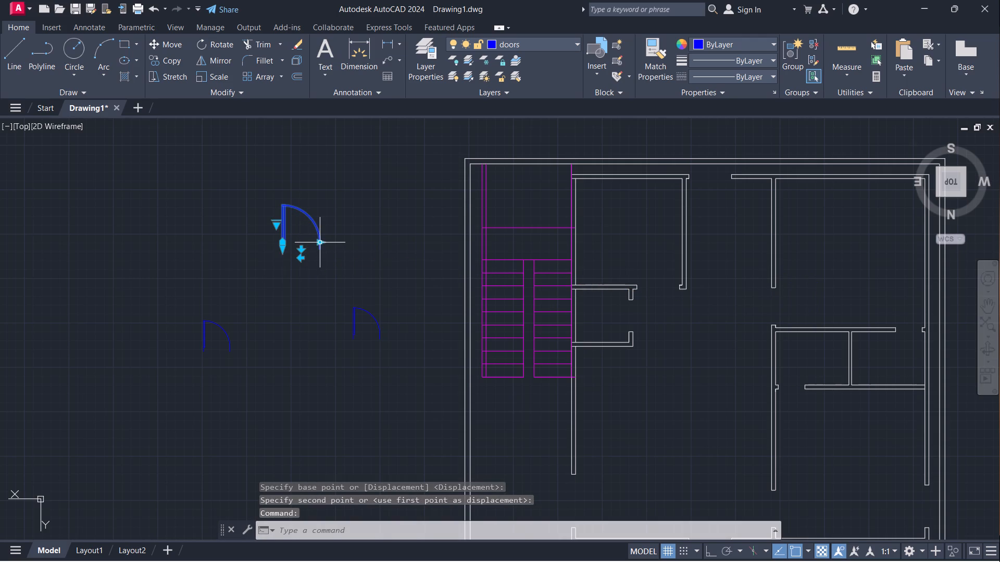
pyautogui.write('mi')
pyautogui.press('Return')
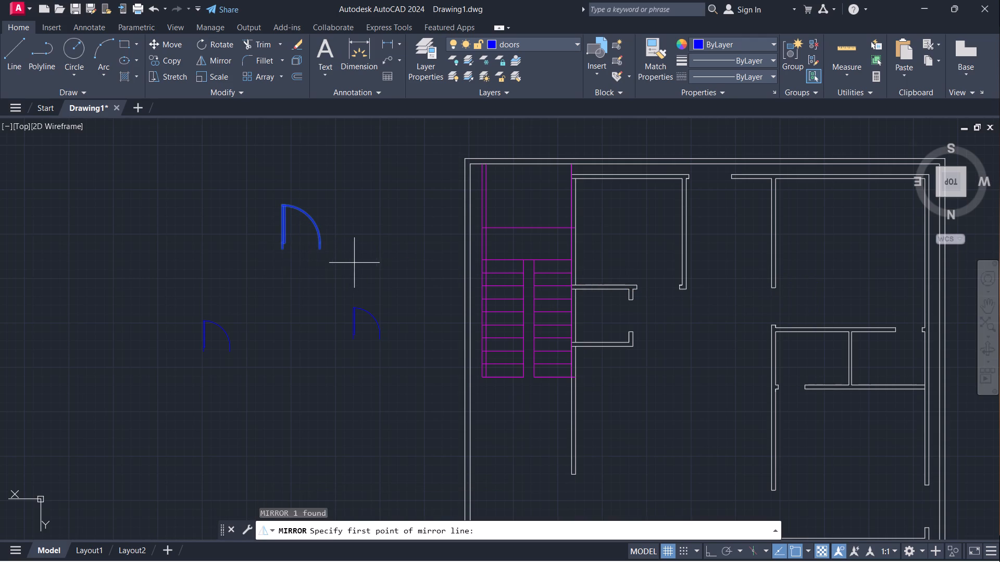
pyautogui.moveTo(354, 262); pyautogui.dragTo(357, 256)
pyautogui.press('F8')
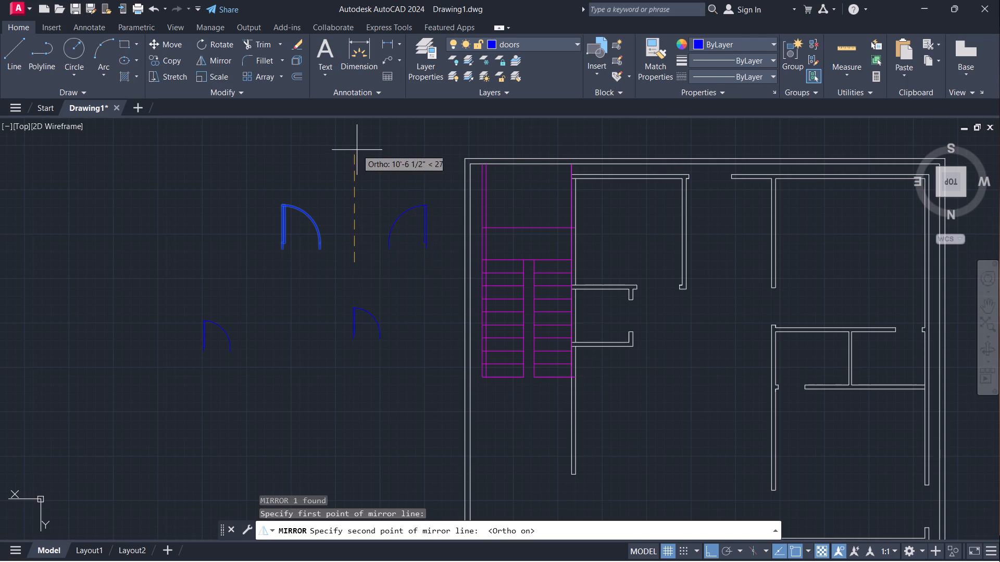
pyautogui.click(357, 148)
pyautogui.press('Return')
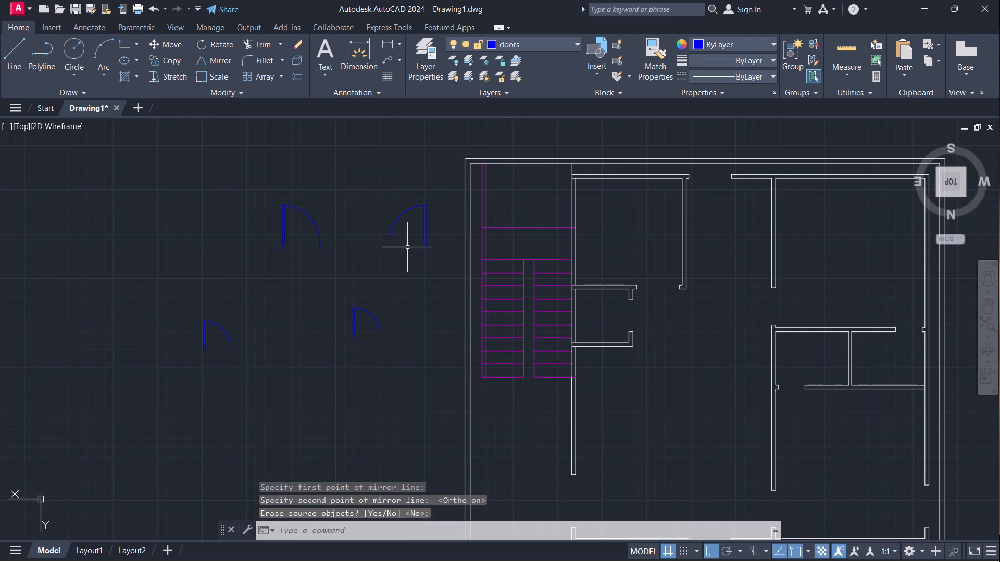
# Copy the mirrored 3'6" door with ortho off into the two western rooms, one beside each 3'6" opening in their long shared east wall.
pyautogui.click(426, 248)
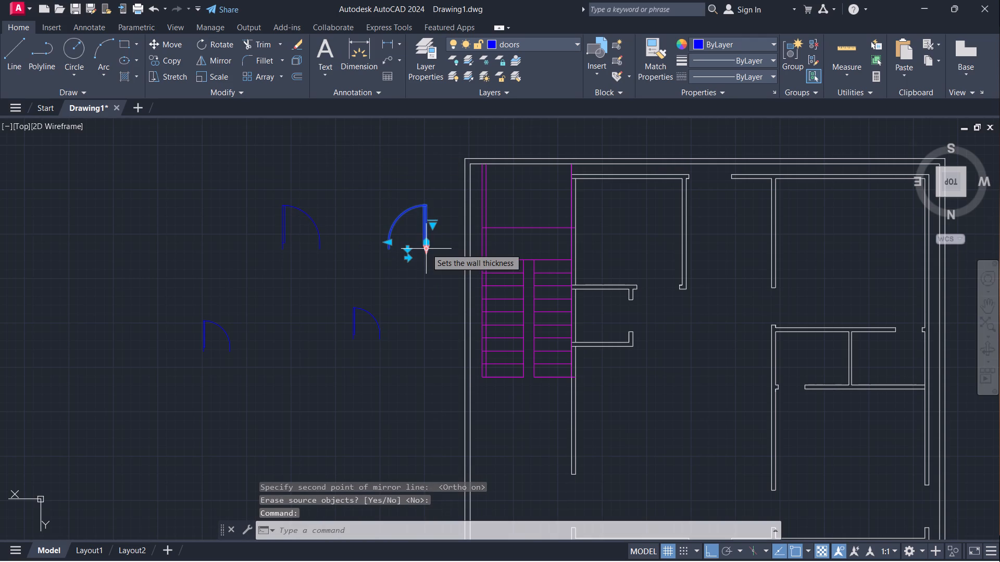
pyautogui.write('co')
pyautogui.press('Return')
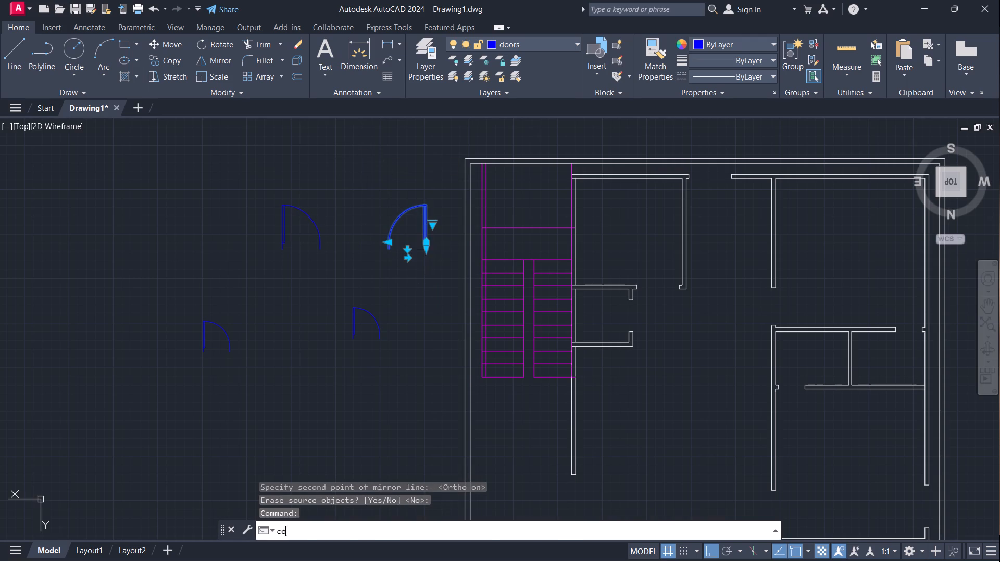
pyautogui.click(427, 251)
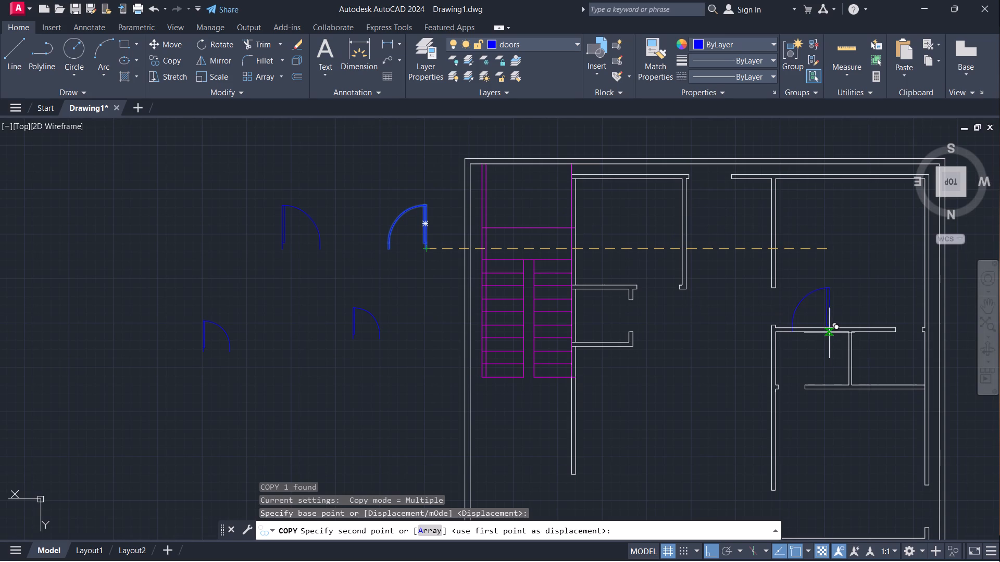
pyautogui.press('F8')
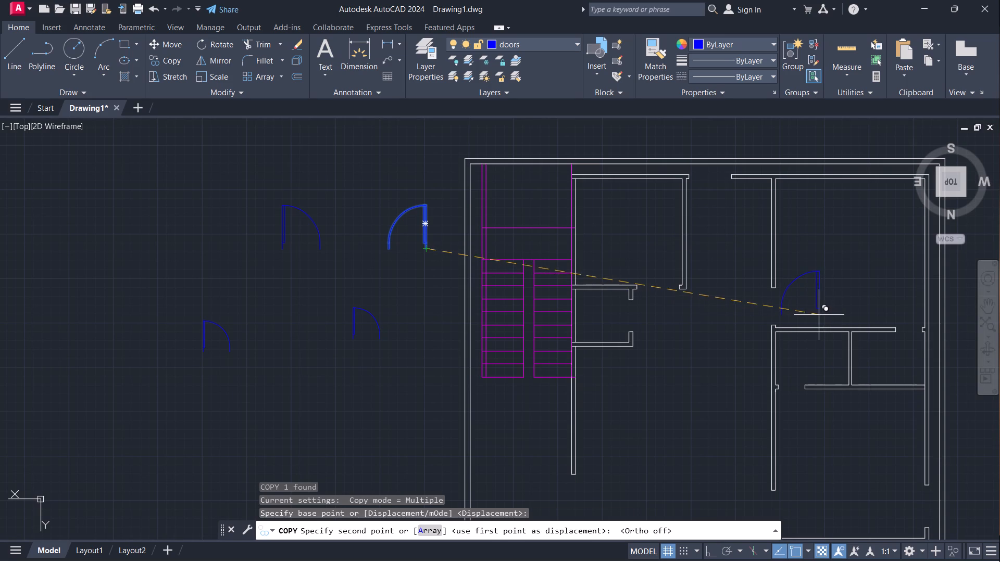
pyautogui.click(819, 315)
pyautogui.moveTo(840, 423); pyautogui.dragTo(737, 309, button='middle')
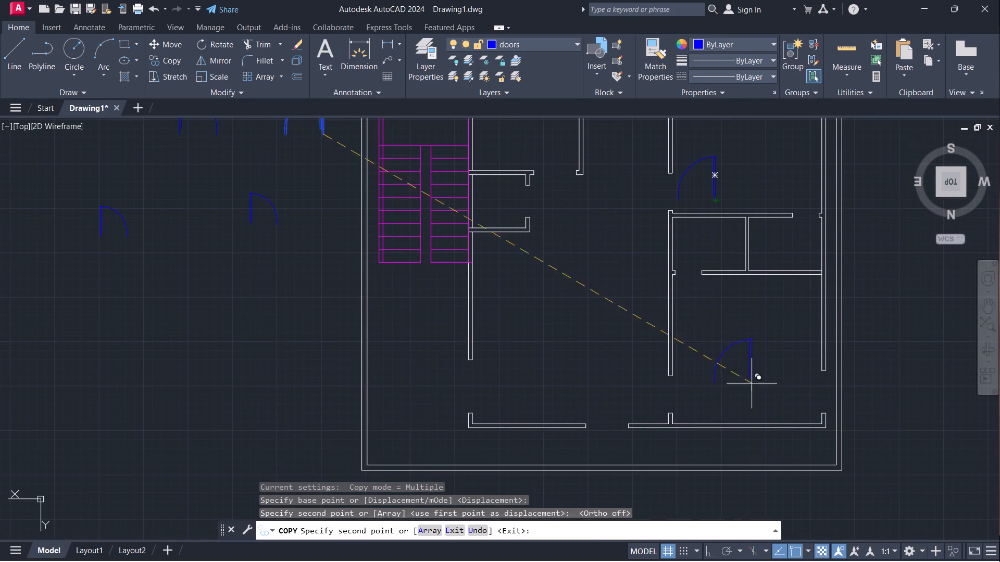
pyautogui.click(711, 401)
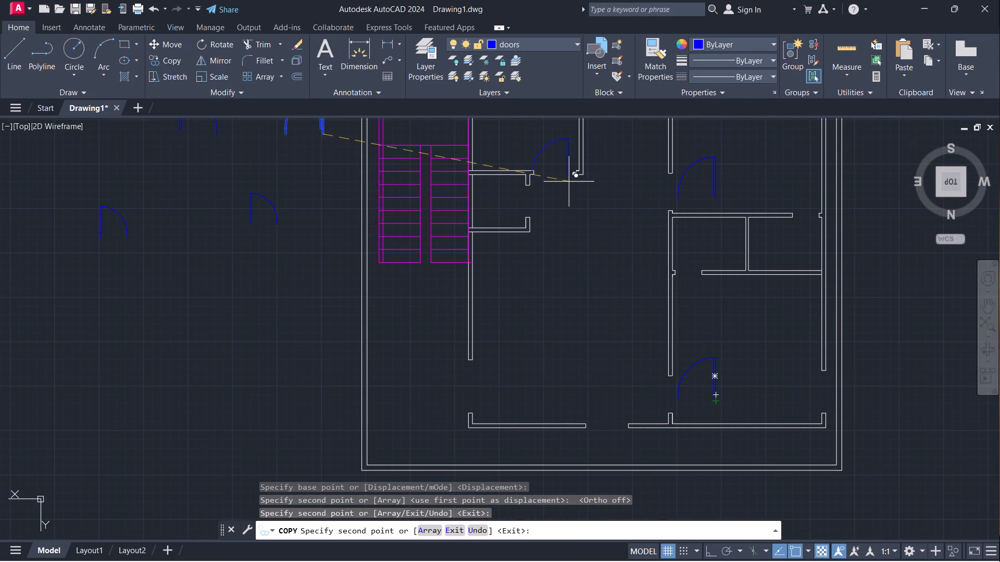
pyautogui.scroll(2, 567, 178)
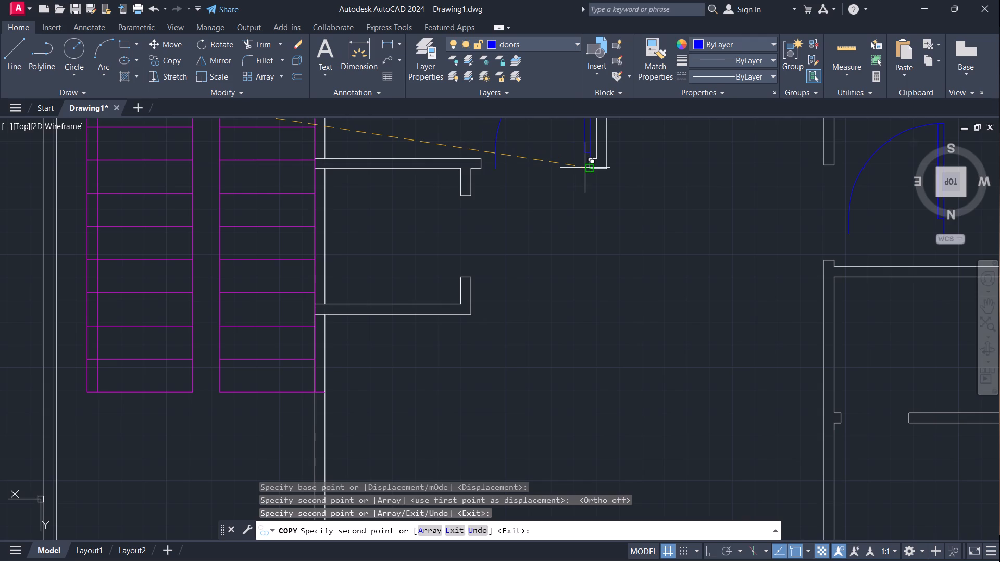
pyautogui.press('Escape')
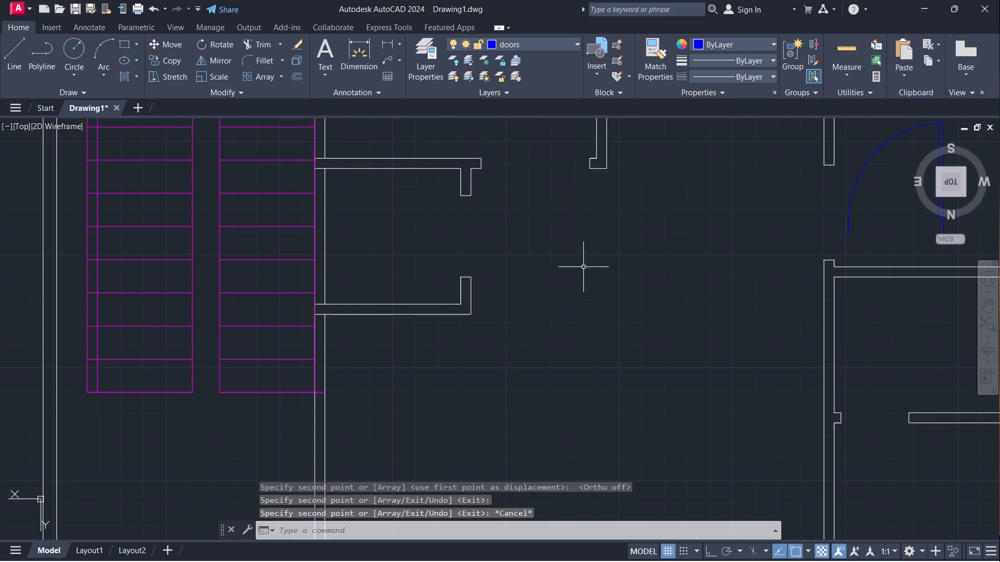
# Mirror the northeasternmost small door across a north-south line at its arc's end, keeping the original to form a double door.
pyautogui.scroll(-2, 589, 262)
pyautogui.scroll(-1, 616, 375)
pyautogui.moveTo(616, 375); pyautogui.dragTo(608, 354, button='middle')
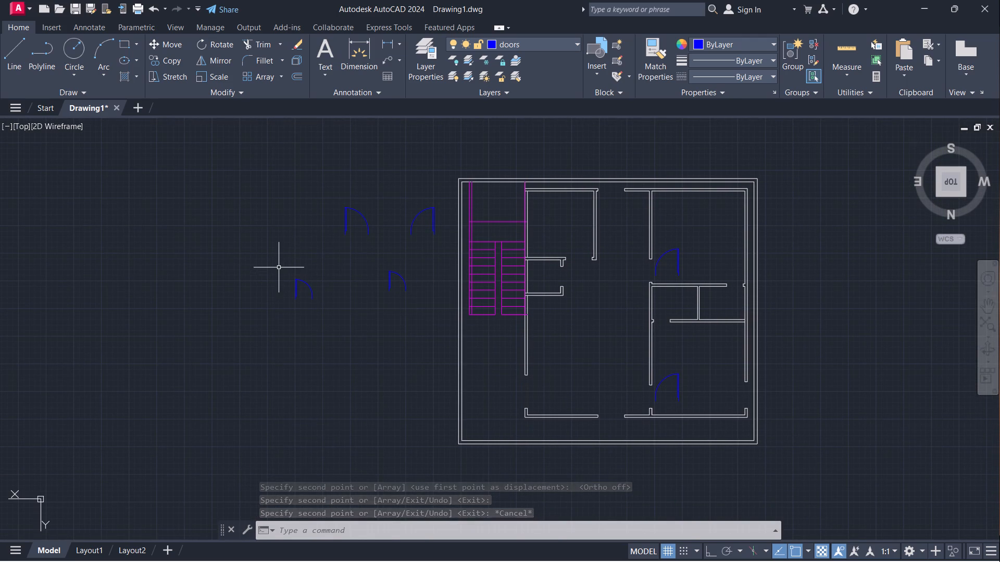
pyautogui.click(279, 267)
pyautogui.click(358, 337)
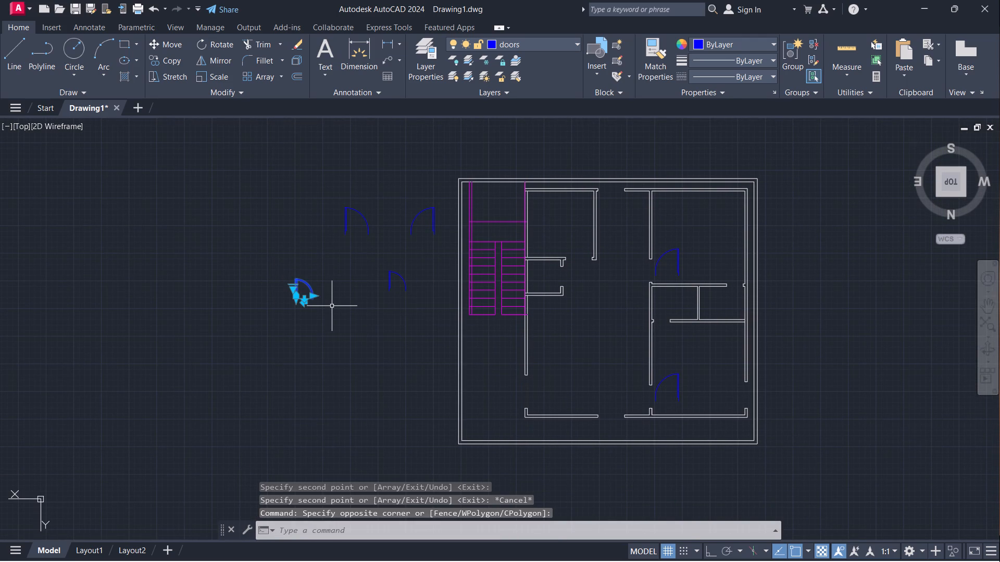
pyautogui.write('mi')
pyautogui.press('Return')
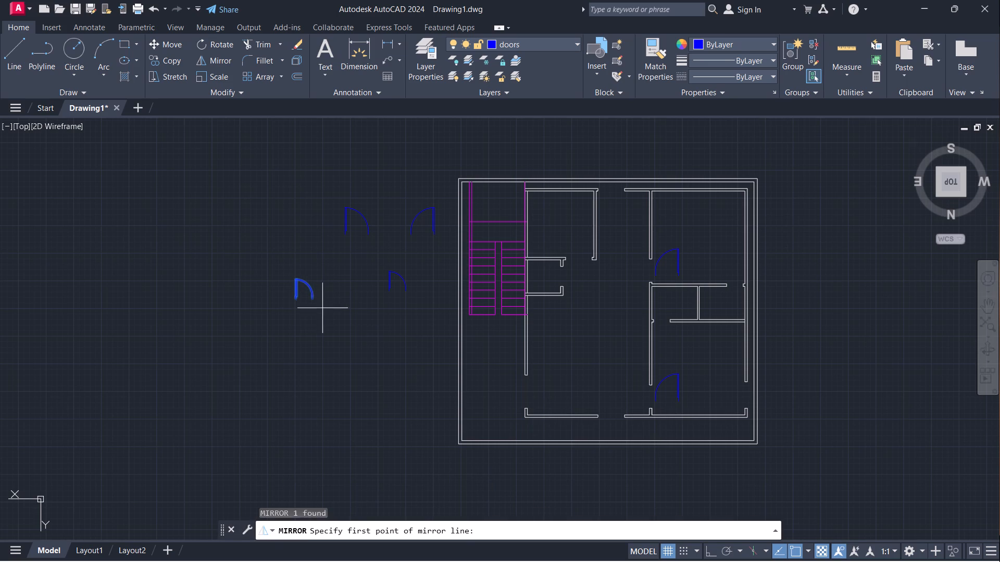
pyautogui.click(318, 302)
pyautogui.click(314, 234)
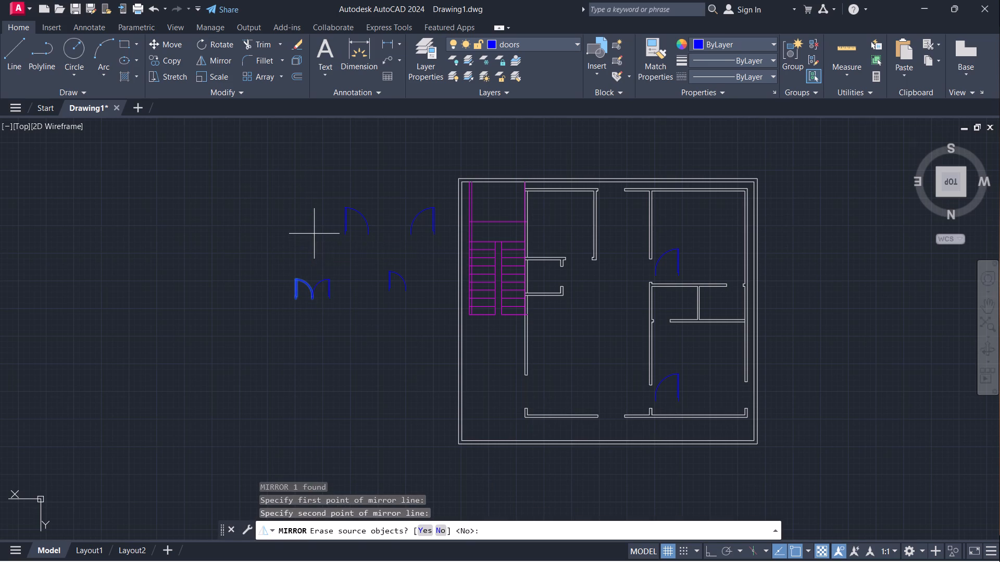
pyautogui.press('Return')
# Group the two mirrored small door leaves as one double-door object.
pyautogui.moveTo(255, 258); pyautogui.dragTo(259, 262)
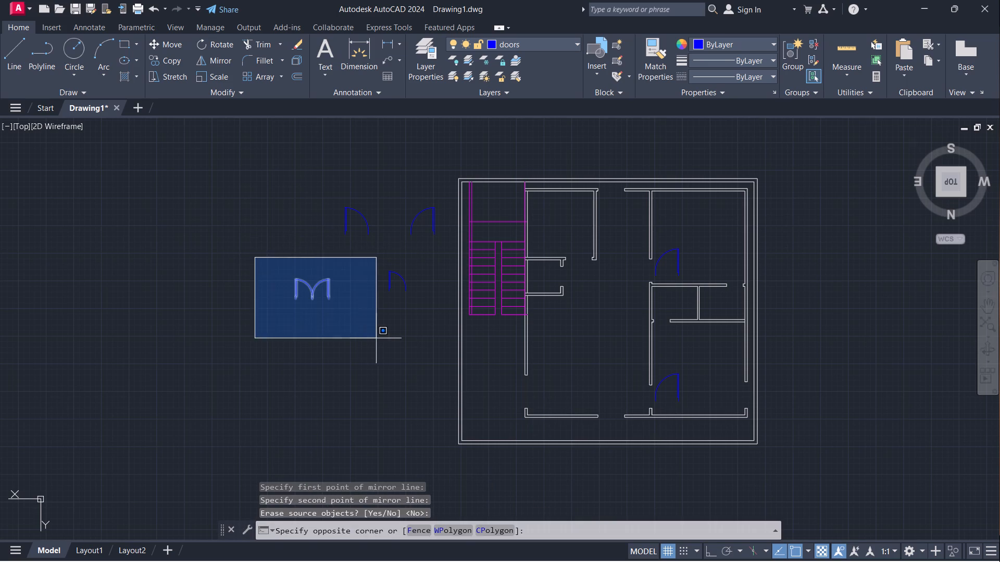
pyautogui.click(382, 338)
pyautogui.press('g')
pyautogui.press('Return')
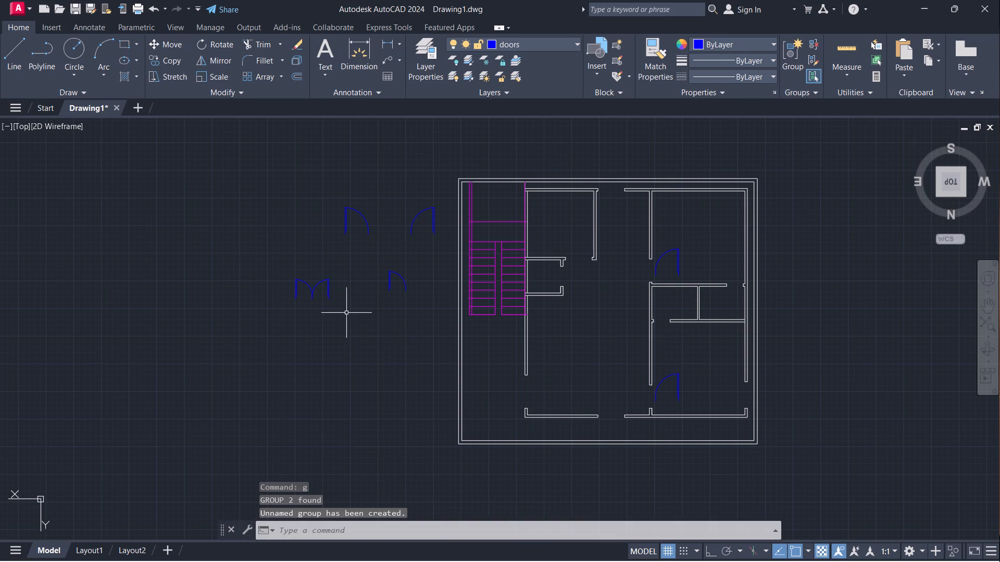
# Scale the grouped double door by reference from its outer bottom corner, using its overall width, to a new width of 5'.
pyautogui.scroll(2, 318, 297)
pyautogui.moveTo(365, 300); pyautogui.dragTo(453, 344, button='middle')
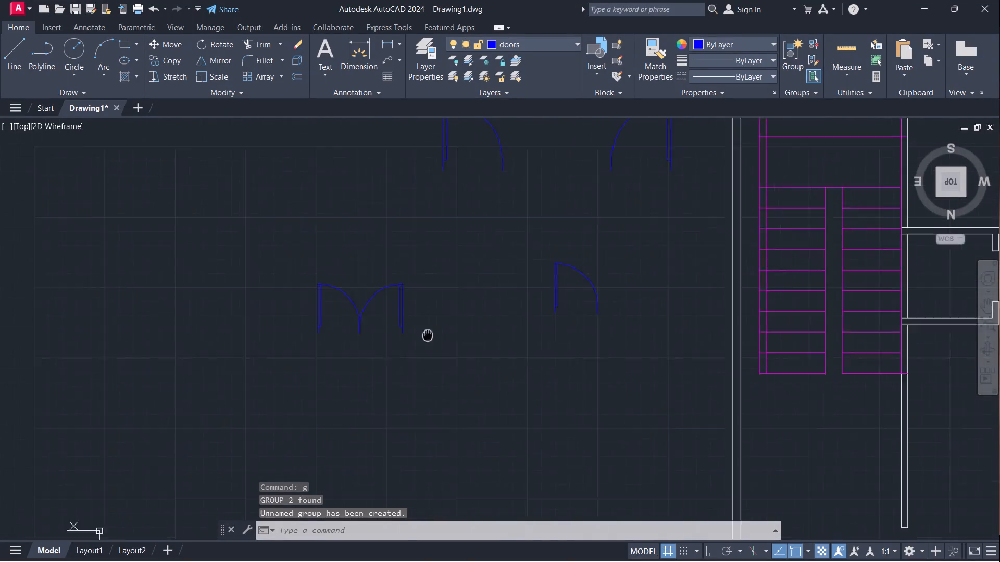
pyautogui.moveTo(453, 344); pyautogui.dragTo(459, 347, button='middle')
pyautogui.click(295, 238)
pyautogui.click(500, 381)
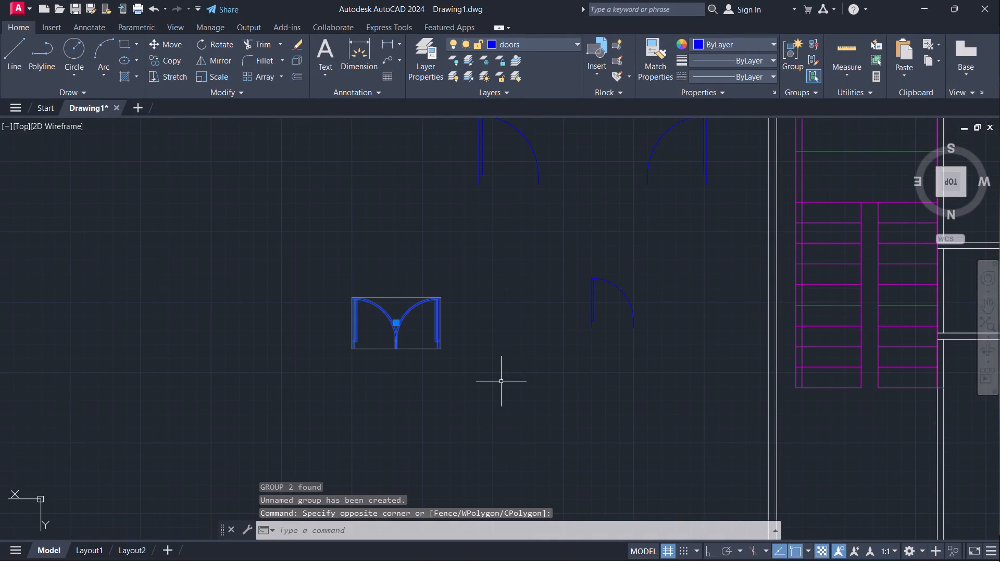
pyautogui.write('sc')
pyautogui.press('Return')
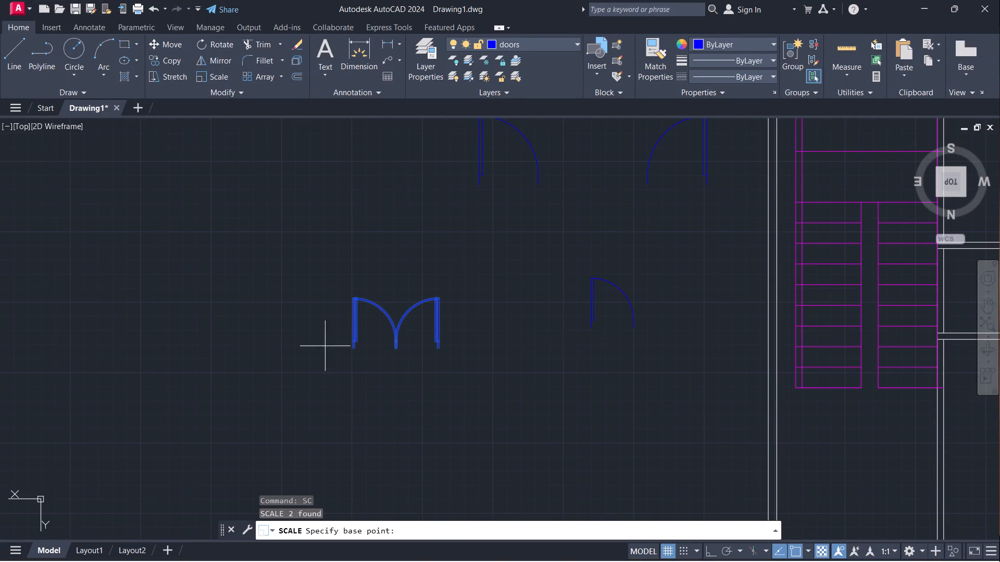
pyautogui.click(353, 351)
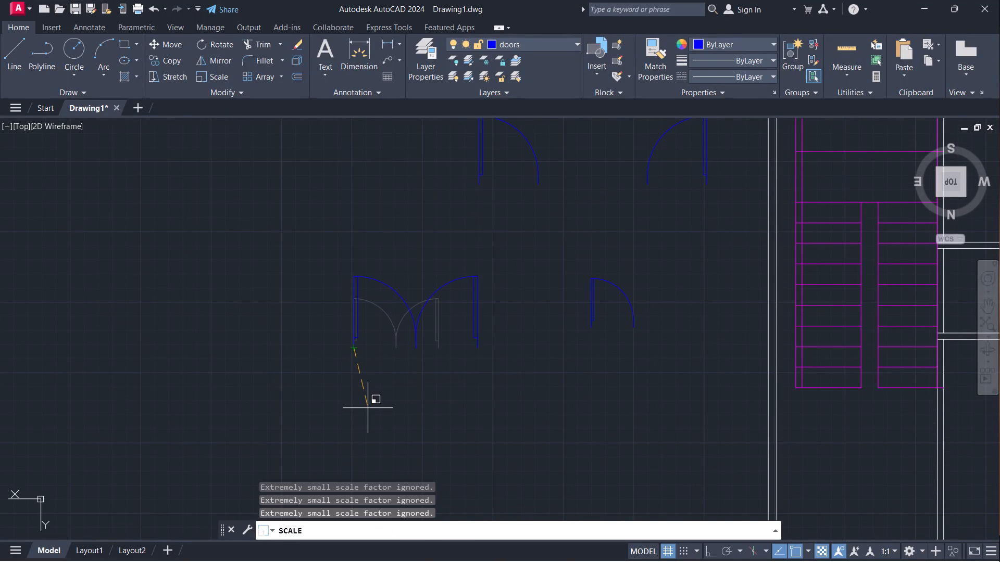
pyautogui.press('r')
pyautogui.press('Return')
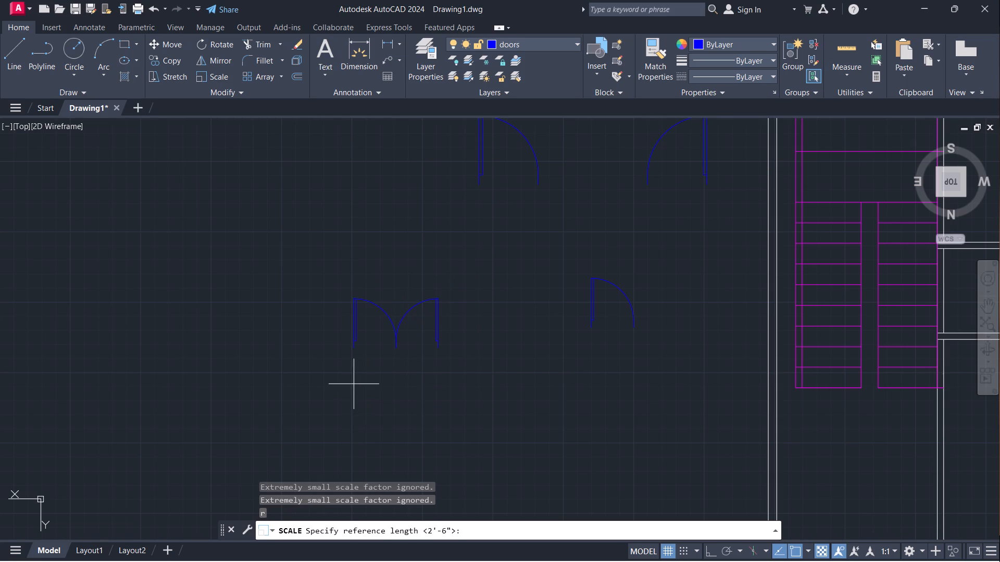
pyautogui.click(356, 347)
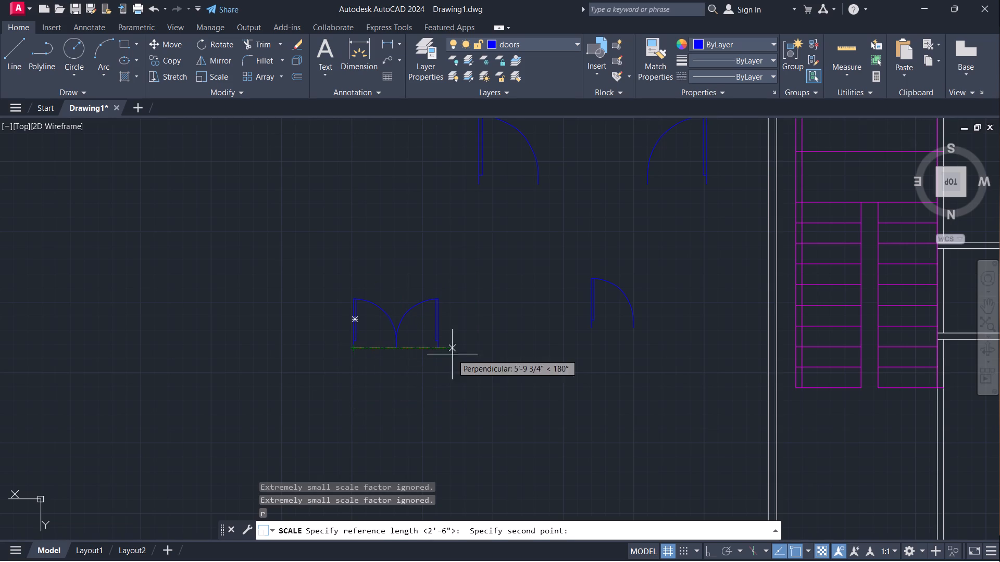
pyautogui.click(442, 348)
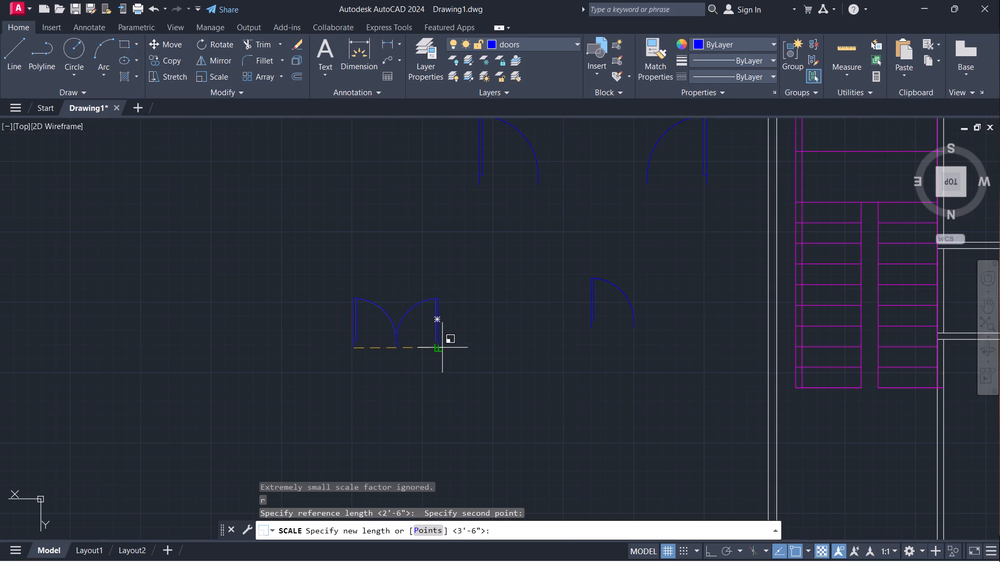
pyautogui.write("5'")
pyautogui.press('Return')
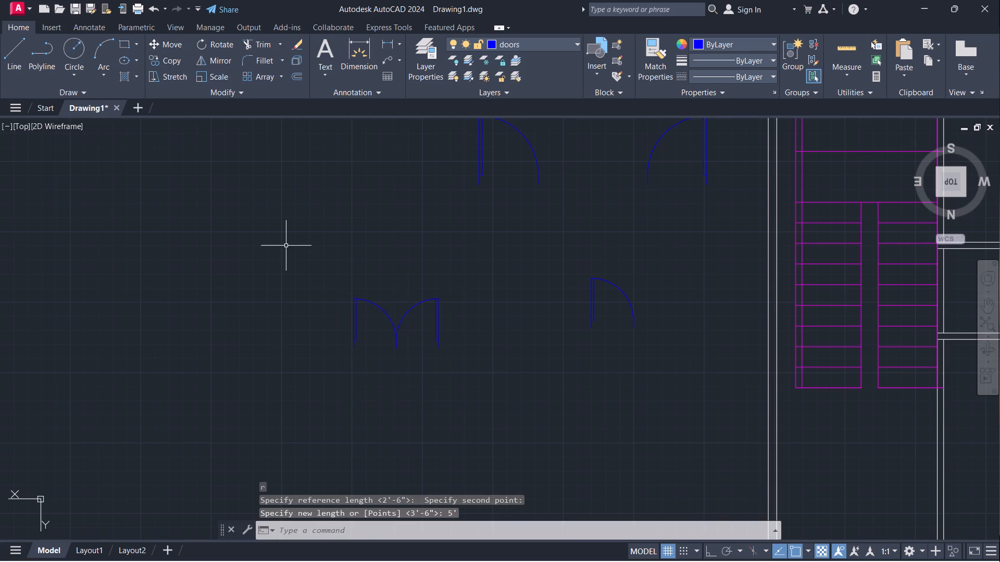
# Copy the 5' double door to an empty spot just northwest of the original.
pyautogui.click(286, 246)
pyautogui.click(521, 461)
pyautogui.write('co')
pyautogui.press('Return')
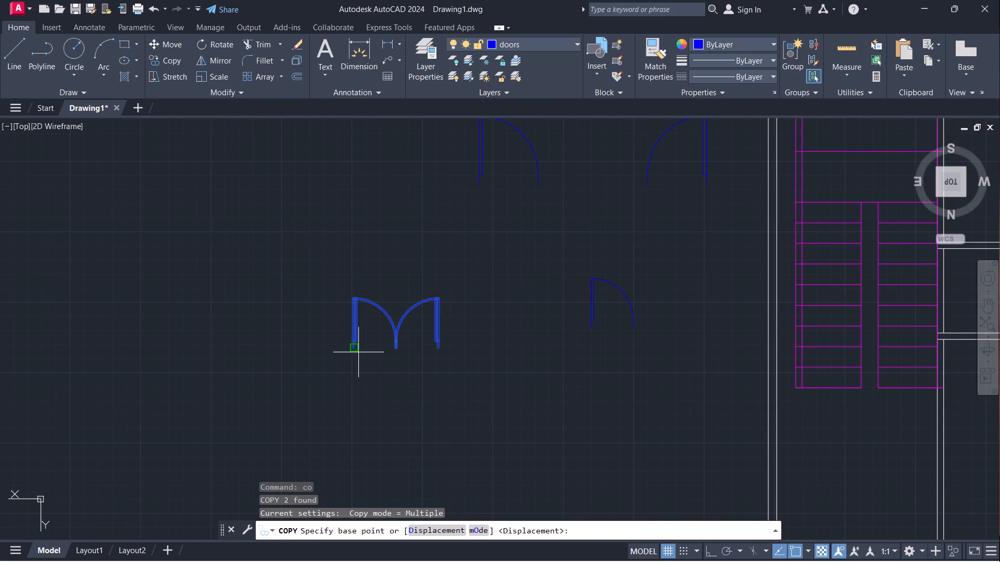
pyautogui.click(357, 361)
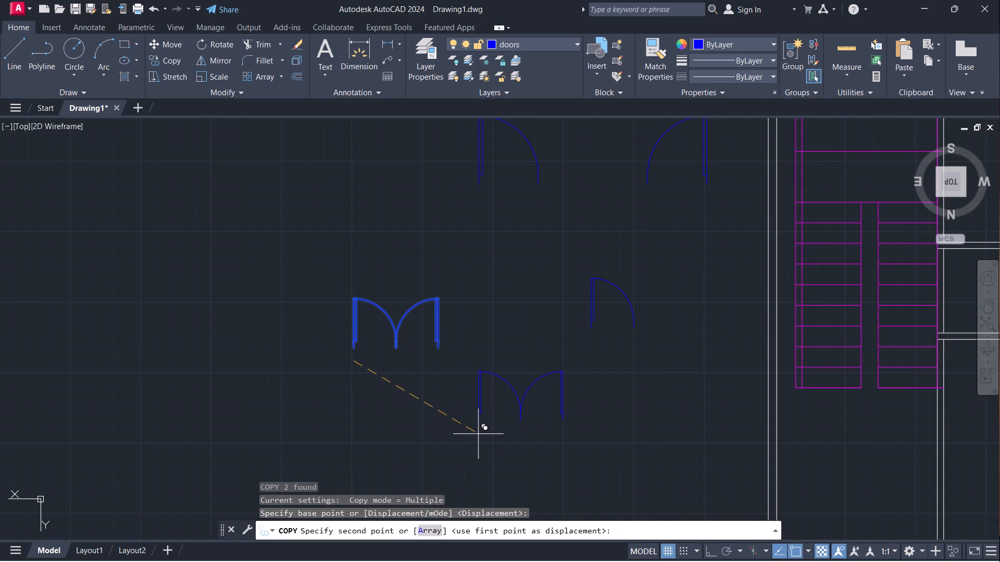
pyautogui.click(477, 435)
pyautogui.press('Escape')
# Scale the copied double door by reference from its northeast corner, using its overall width, to a new width of 4'.
pyautogui.click(464, 353)
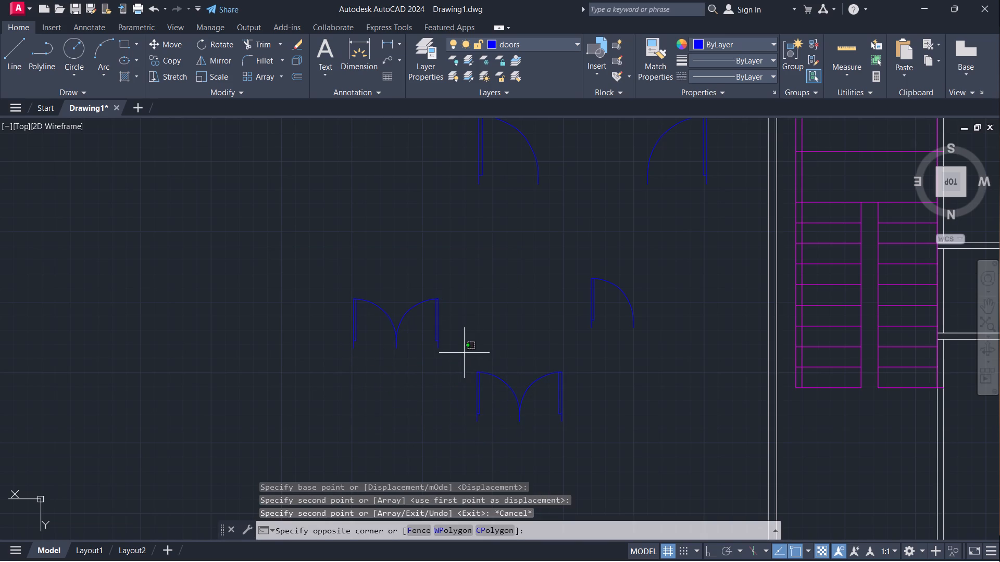
pyautogui.click(620, 461)
pyautogui.write('sc')
pyautogui.press('Return')
pyautogui.click(479, 426)
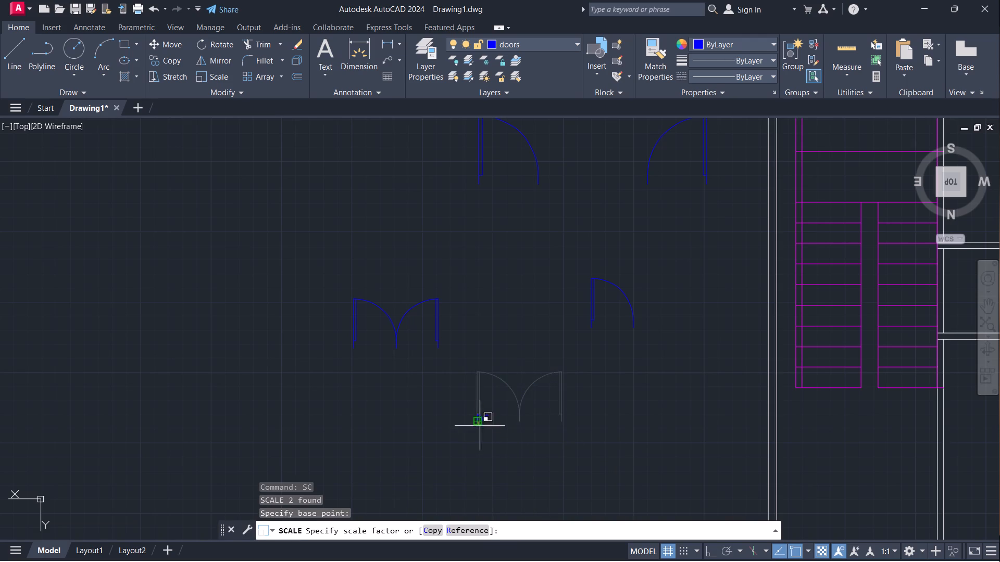
pyautogui.click(461, 530)
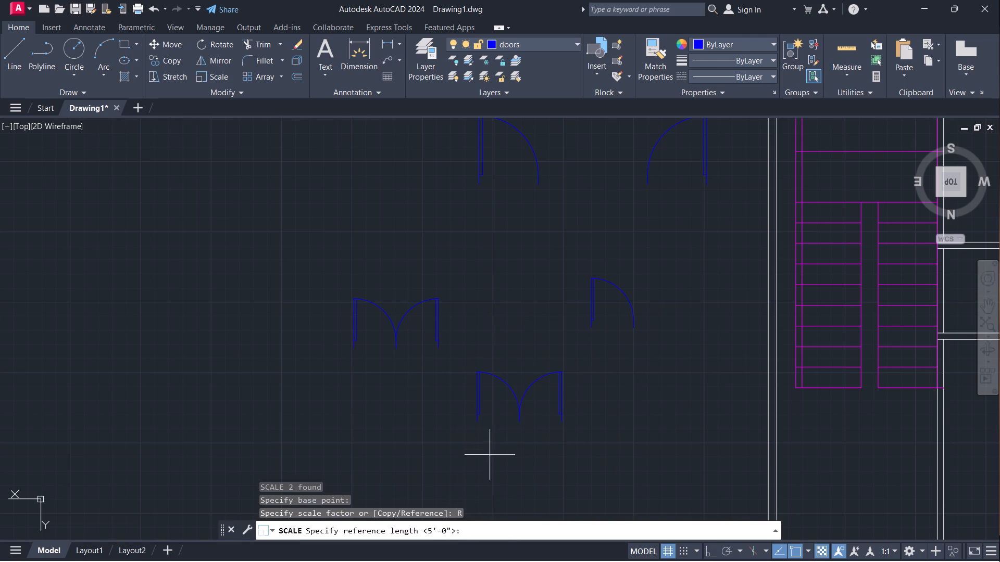
pyautogui.click(479, 426)
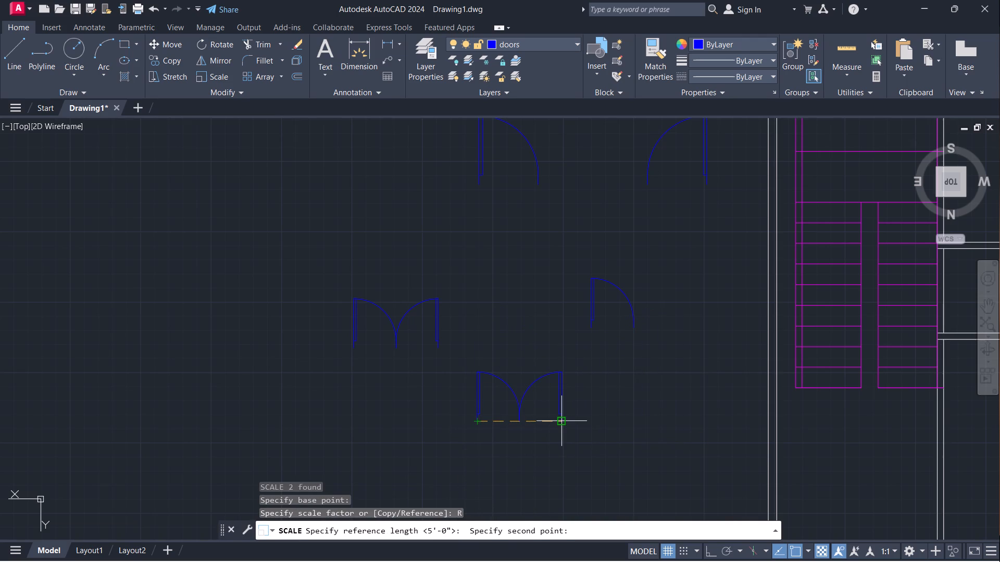
pyautogui.click(564, 423)
pyautogui.write("4'")
pyautogui.press('Return')
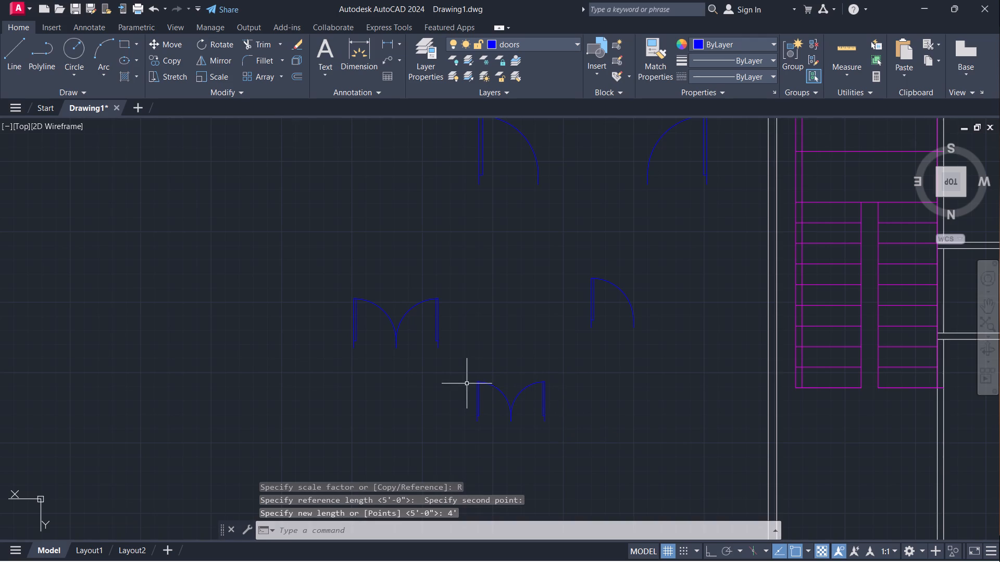
# Copy the 4' double door straight west into the empty area beside it.
pyautogui.click(463, 362)
pyautogui.click(635, 482)
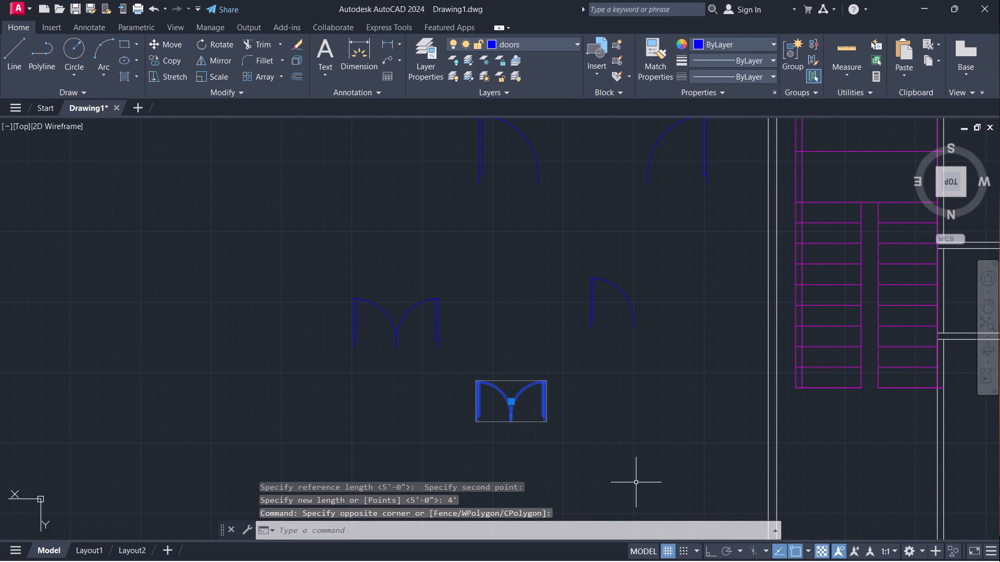
pyautogui.write('co')
pyautogui.press('Return')
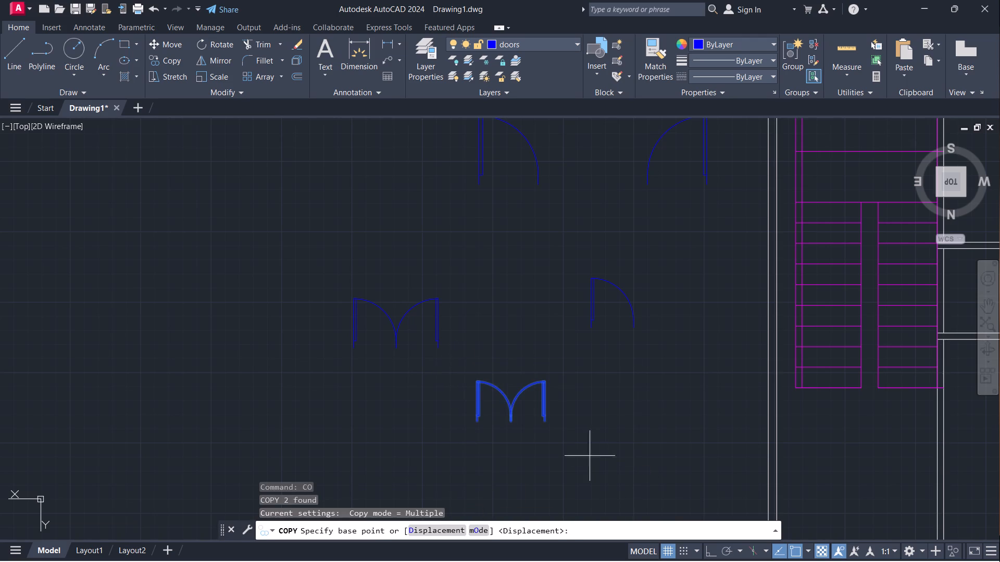
pyautogui.click(549, 426)
pyautogui.click(663, 424)
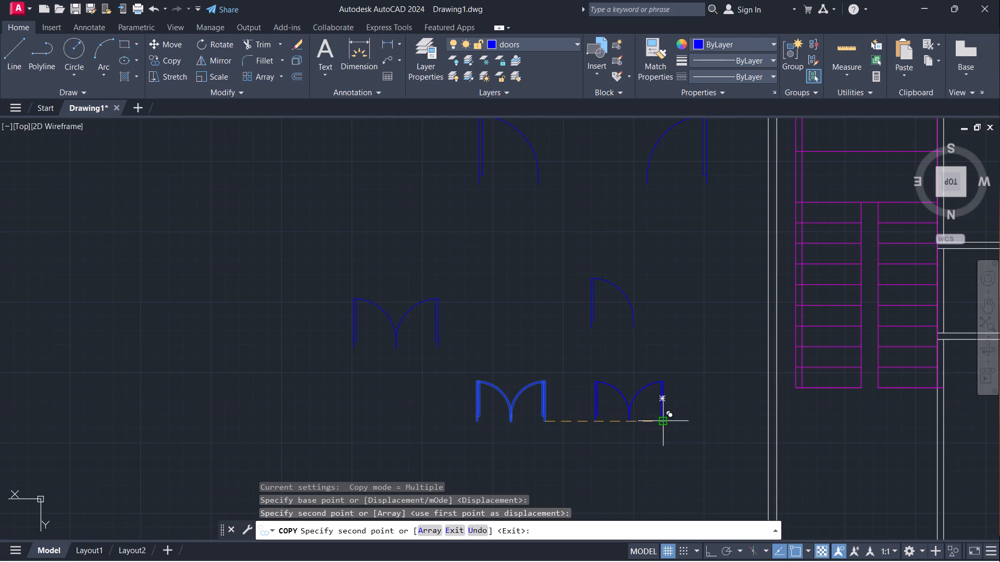
pyautogui.press('Escape')
# Scale the westernmost double door copy by reference from its northeast corner, using its overall width, to a new width of 3'.
pyautogui.moveTo(529, 321); pyautogui.dragTo(538, 325)
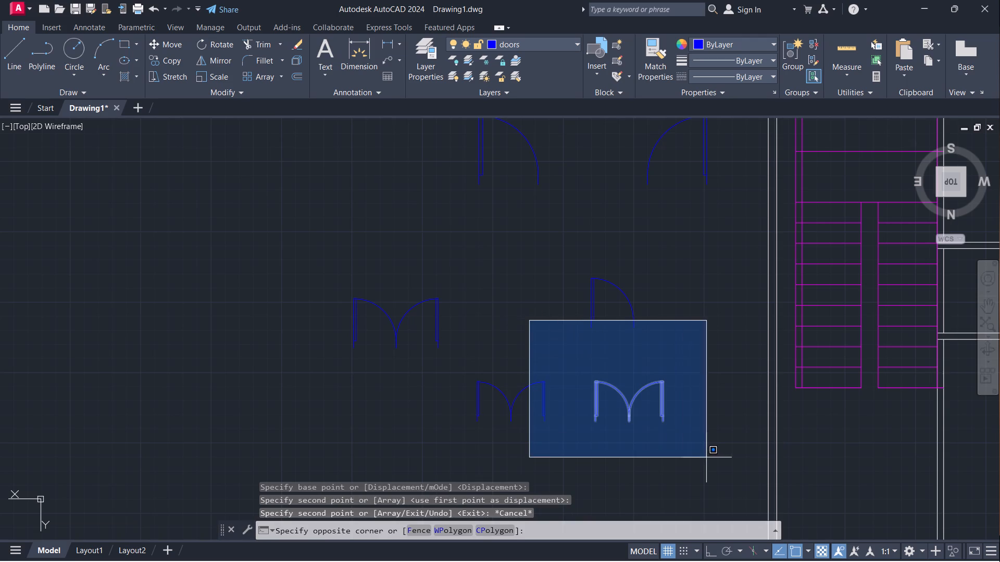
pyautogui.click(694, 449)
pyautogui.write('sc')
pyautogui.press('Return')
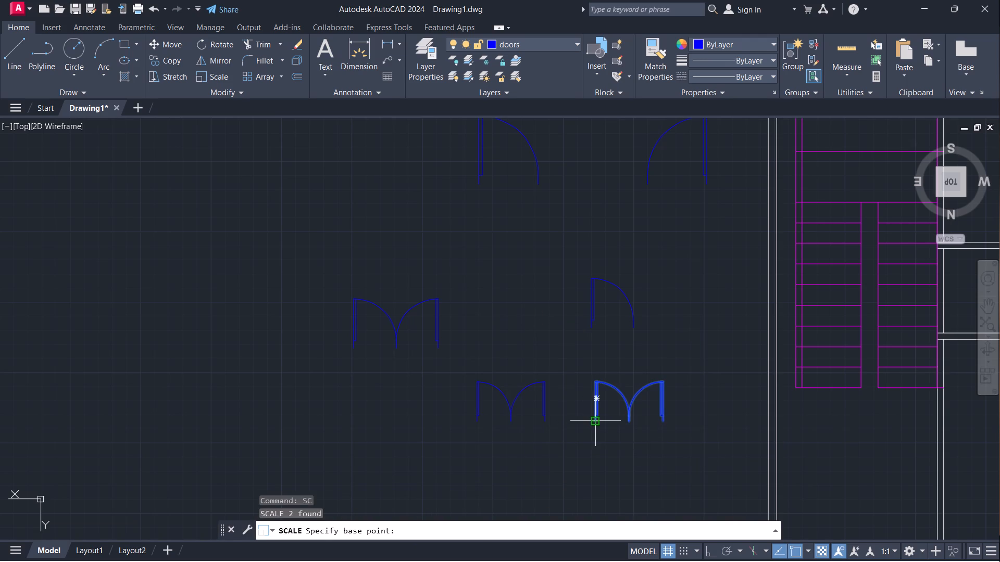
pyautogui.click(595, 422)
pyautogui.click(465, 529)
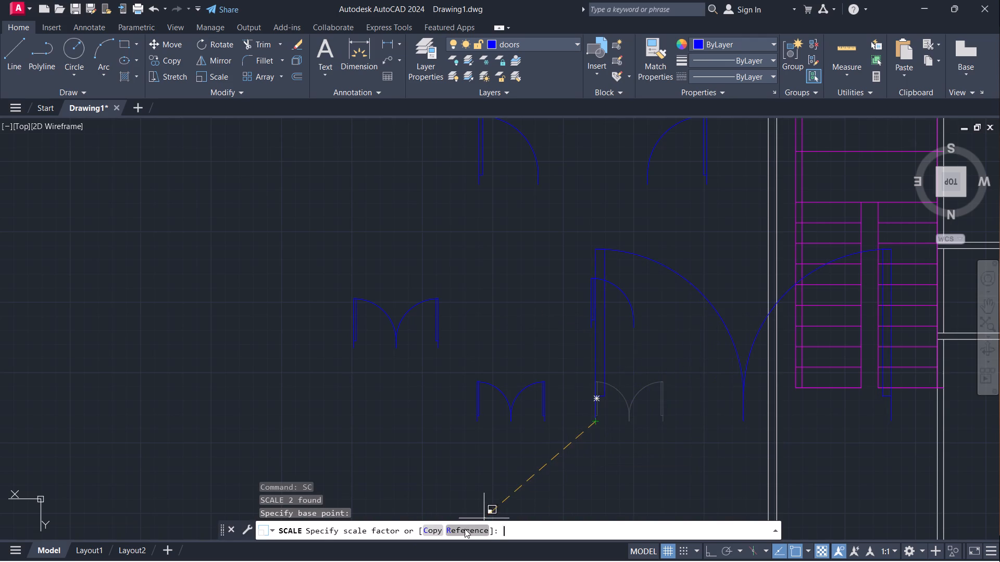
pyautogui.click(597, 427)
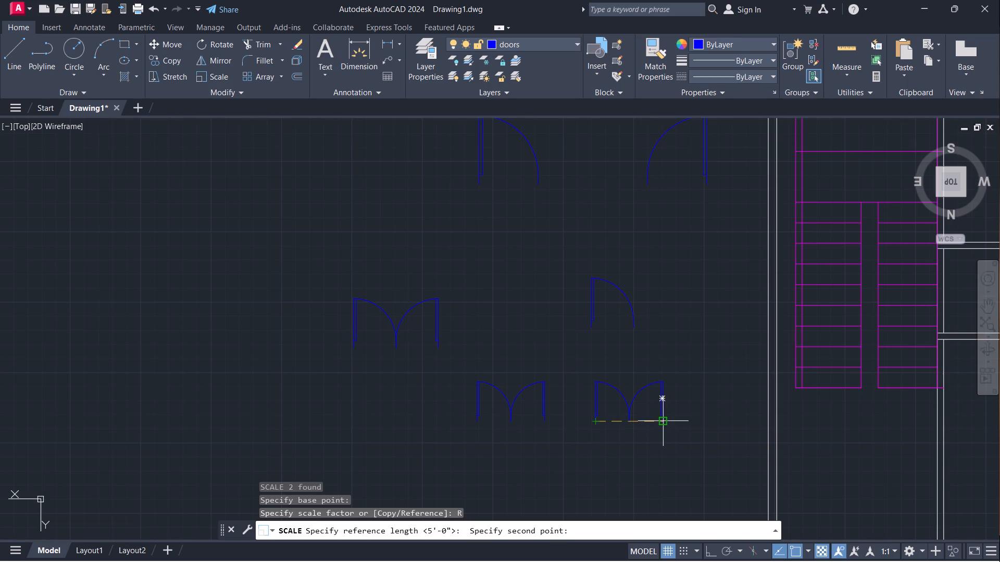
pyautogui.click(667, 424)
pyautogui.write("3'")
pyautogui.press('Return')
# Move the 3' double door into the small room beside the staircase, near the opening in its west wall.
pyautogui.click(583, 377)
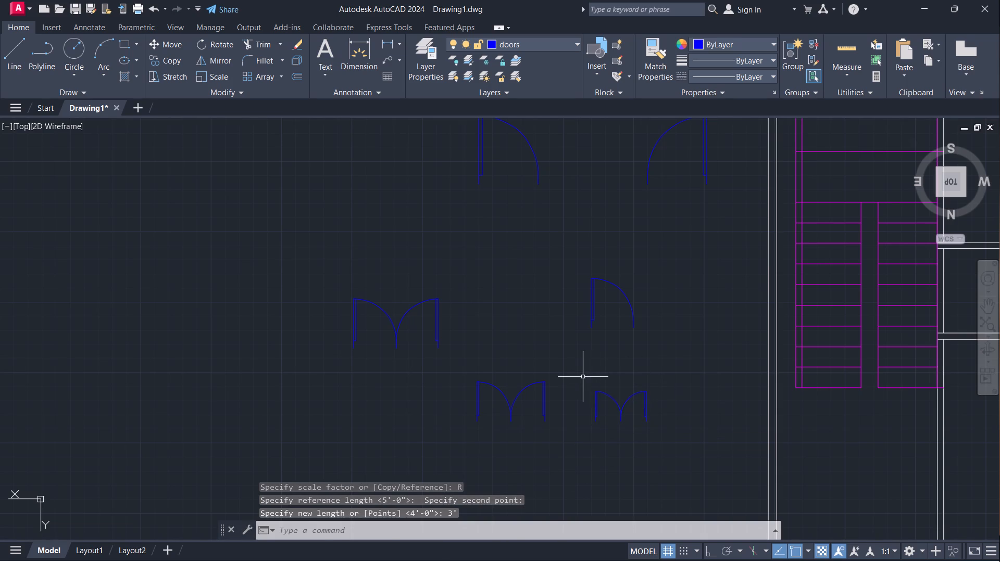
pyautogui.click(682, 466)
pyautogui.press('m')
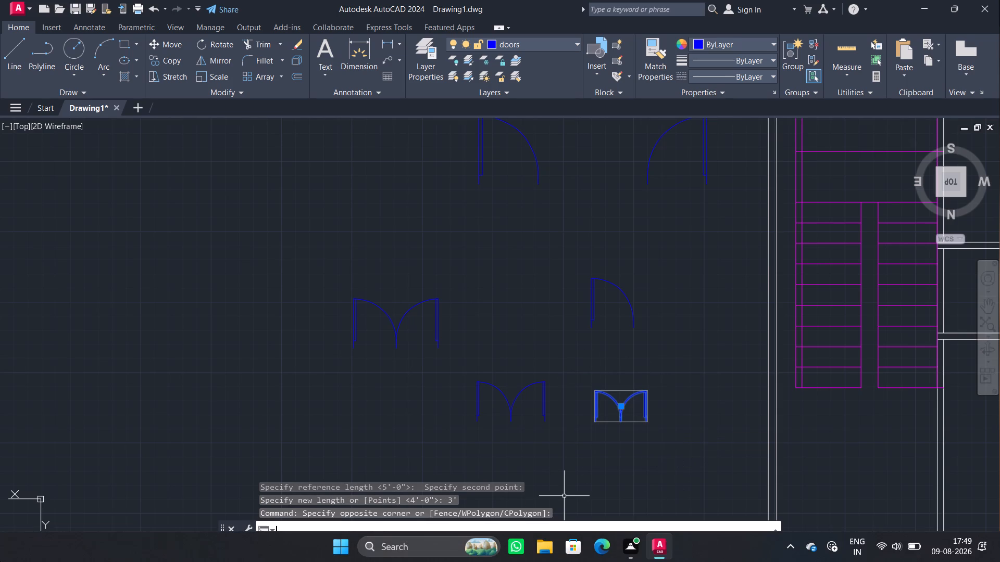
pyautogui.press('Return')
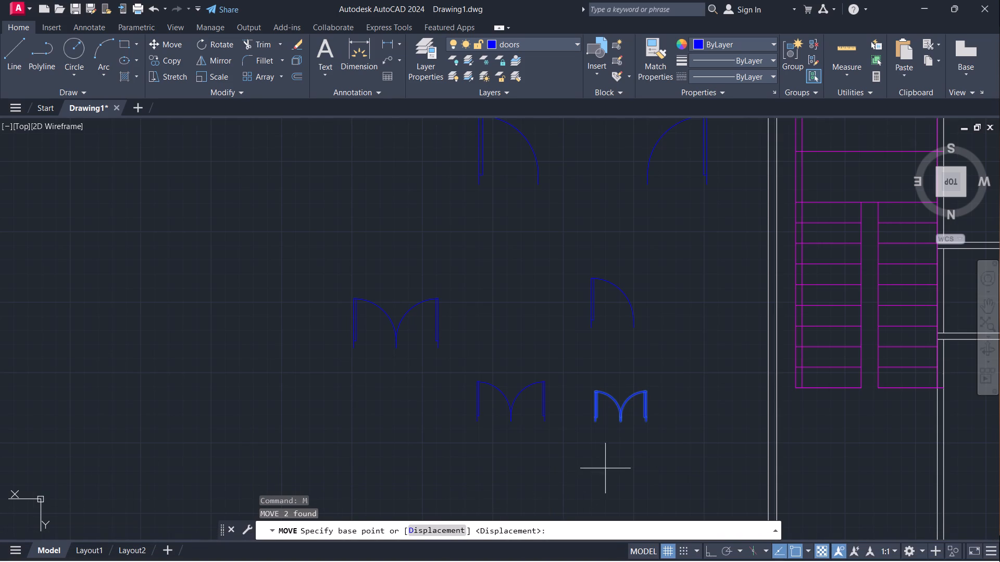
pyautogui.click(651, 427)
pyautogui.scroll(-1, 690, 421)
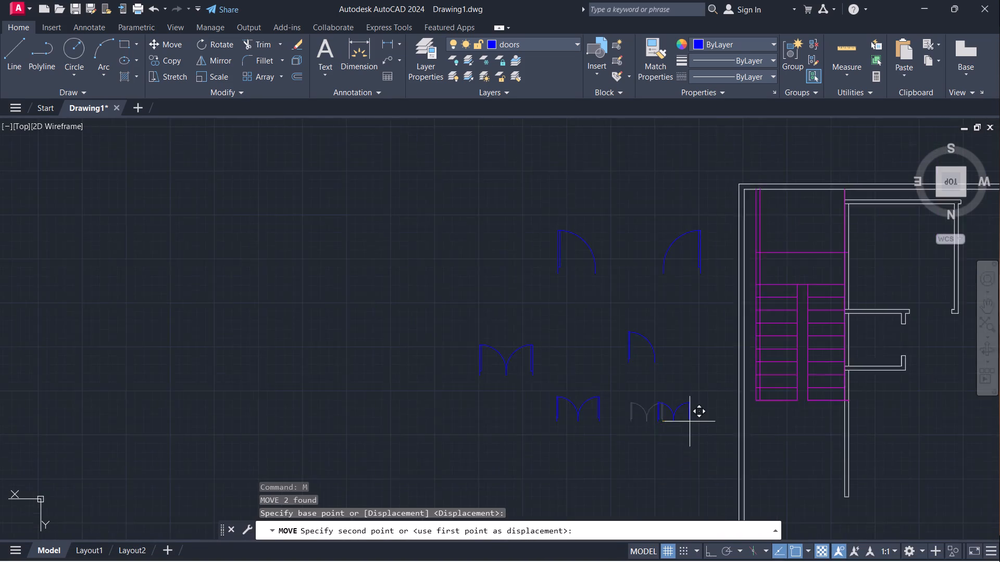
pyautogui.scroll(-1, 690, 421)
pyautogui.scroll(2, 824, 376)
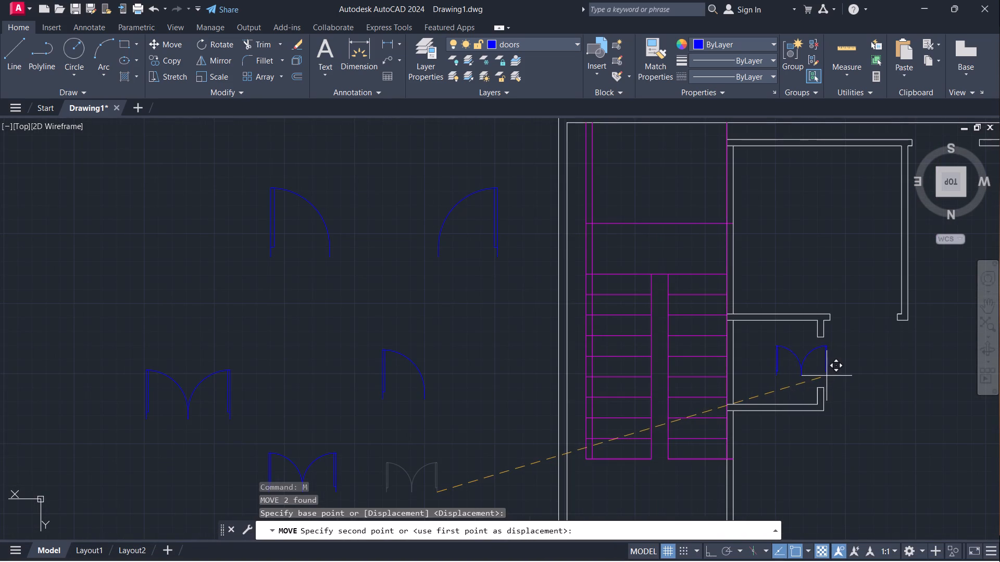
pyautogui.click(832, 373)
# Copy the 4' double door by its northwest corner into the north-wall opening of the room beside the staircase.
pyautogui.scroll(-1, 402, 434)
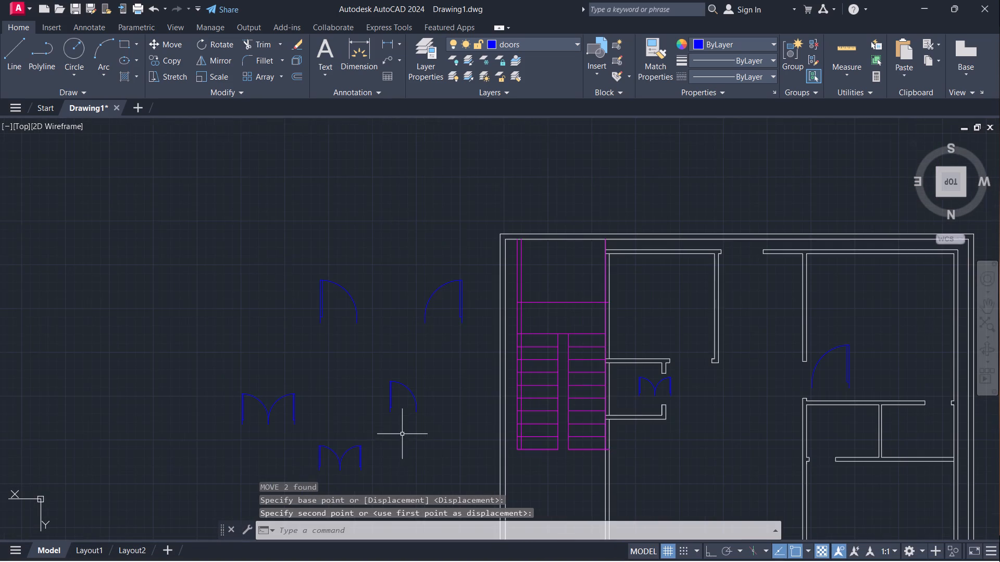
pyautogui.click(319, 453)
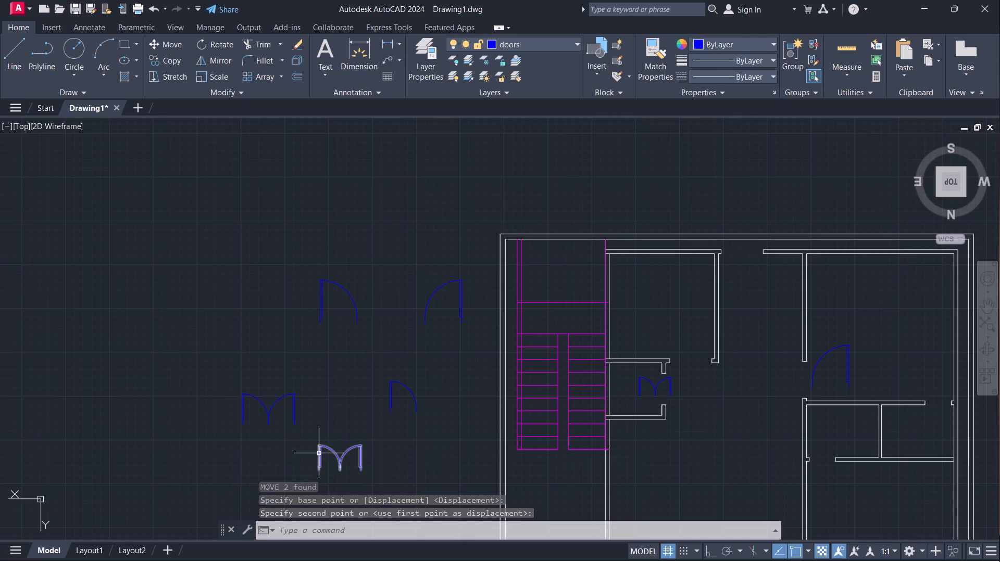
pyautogui.write('co')
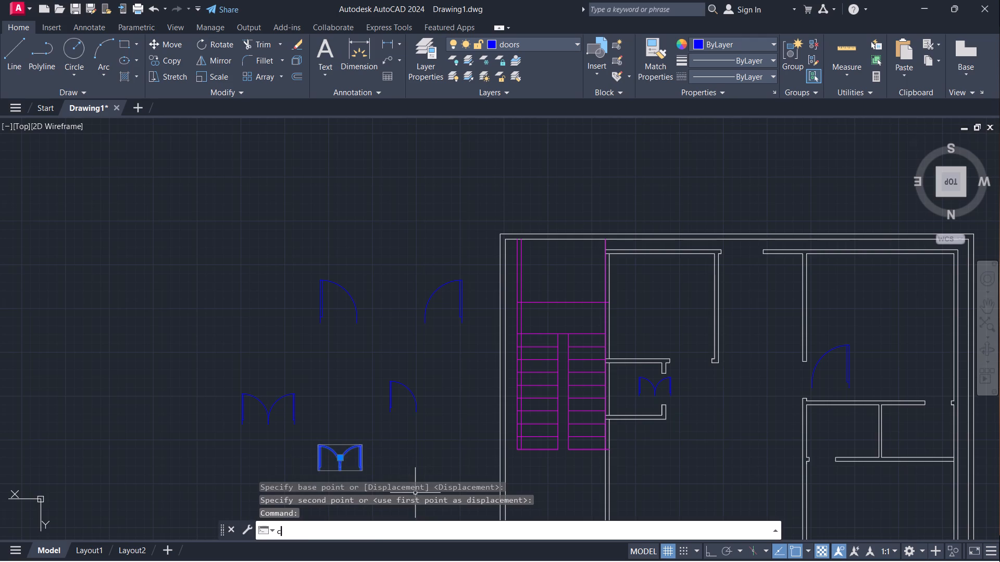
pyautogui.press('Return')
pyautogui.click(360, 476)
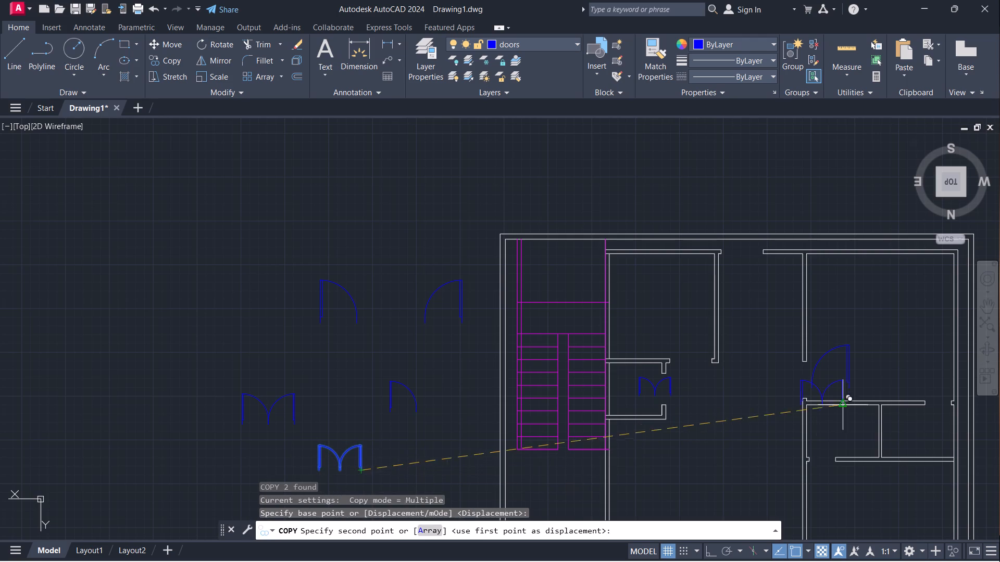
pyautogui.scroll(4, 705, 364)
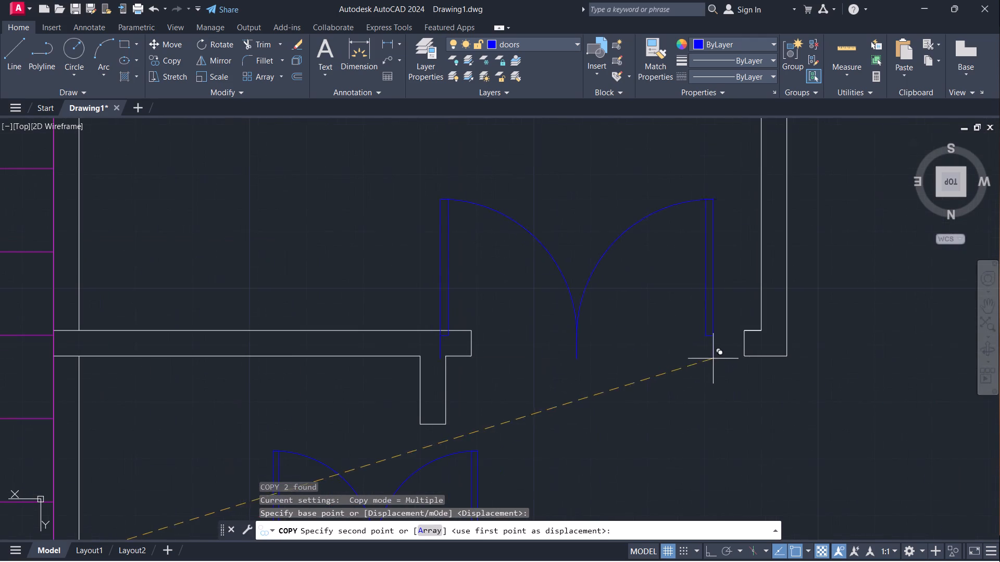
pyautogui.click(748, 357)
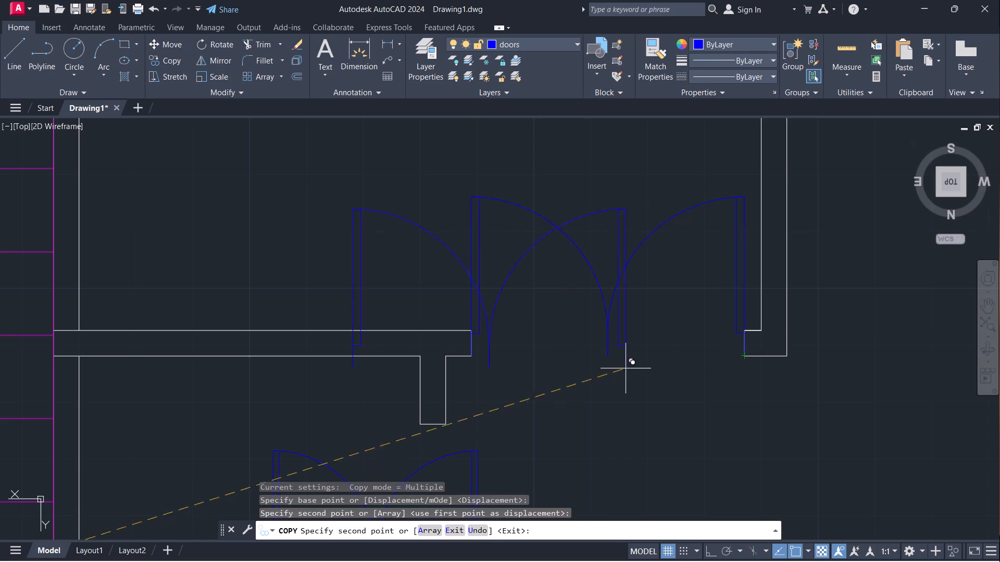
# Place another copy of the 4' double door in the opening of the inner north wall.
pyautogui.scroll(-6, 637, 343)
pyautogui.scroll(3, 643, 439)
pyautogui.scroll(1, 701, 425)
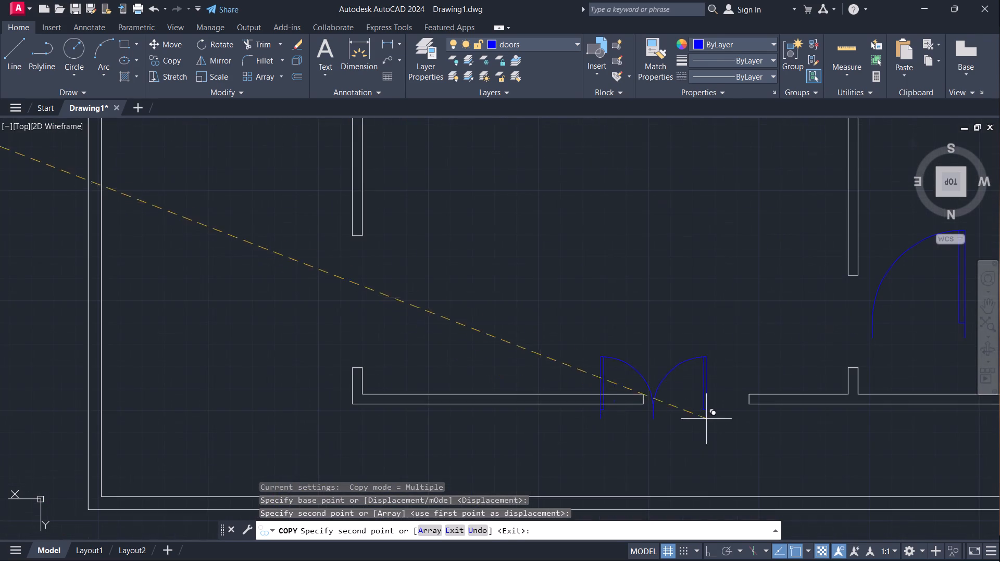
pyautogui.click(747, 404)
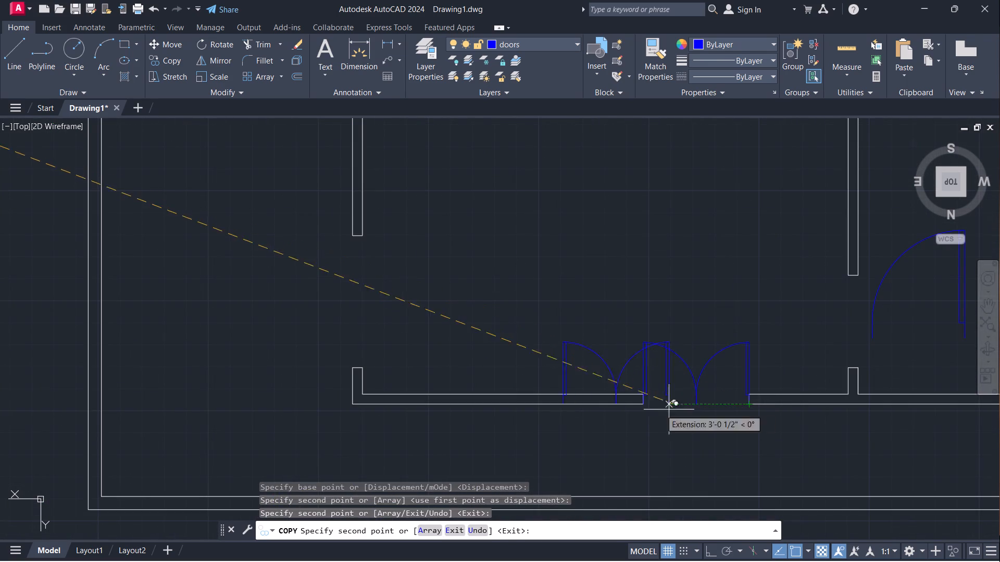
# Place a third copy of the 4' double door inside the northwest room, near its west-wall opening, and finish copying.
pyautogui.scroll(-3, 653, 410)
pyautogui.scroll(3, 796, 384)
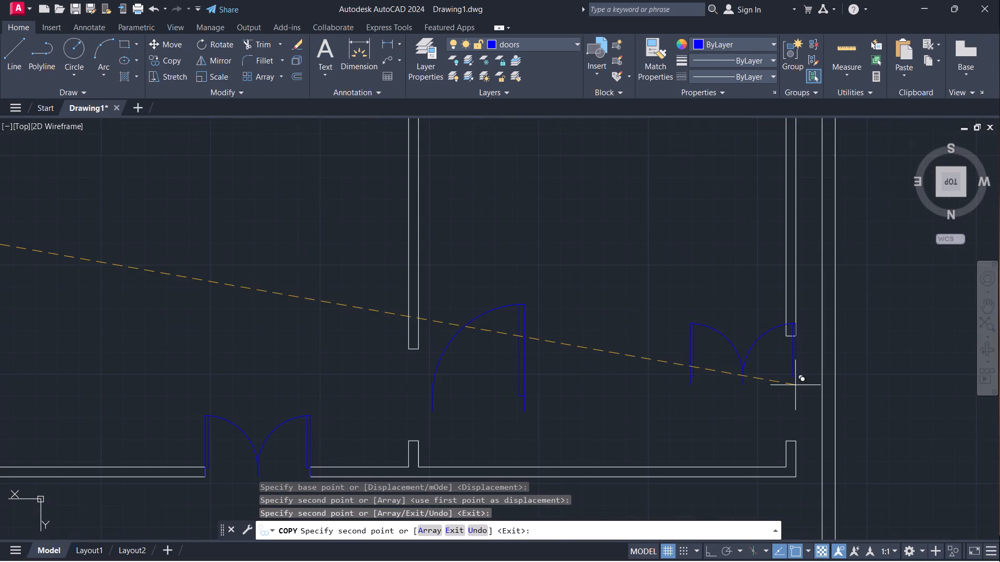
pyautogui.click(773, 401)
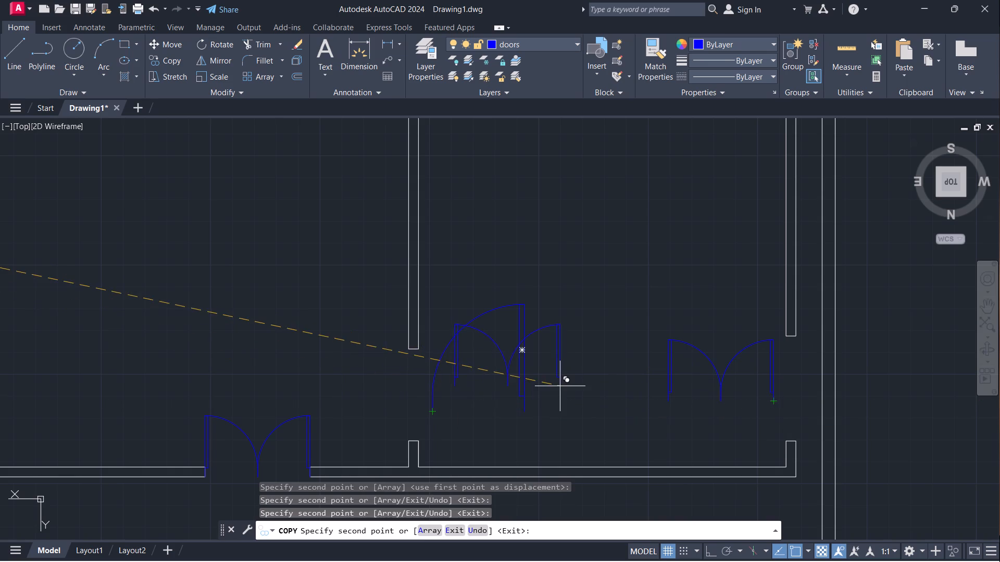
pyautogui.press('Escape')
# Erase the original 4' double door from the empty area outside the plan.
pyautogui.scroll(-3, 621, 384)
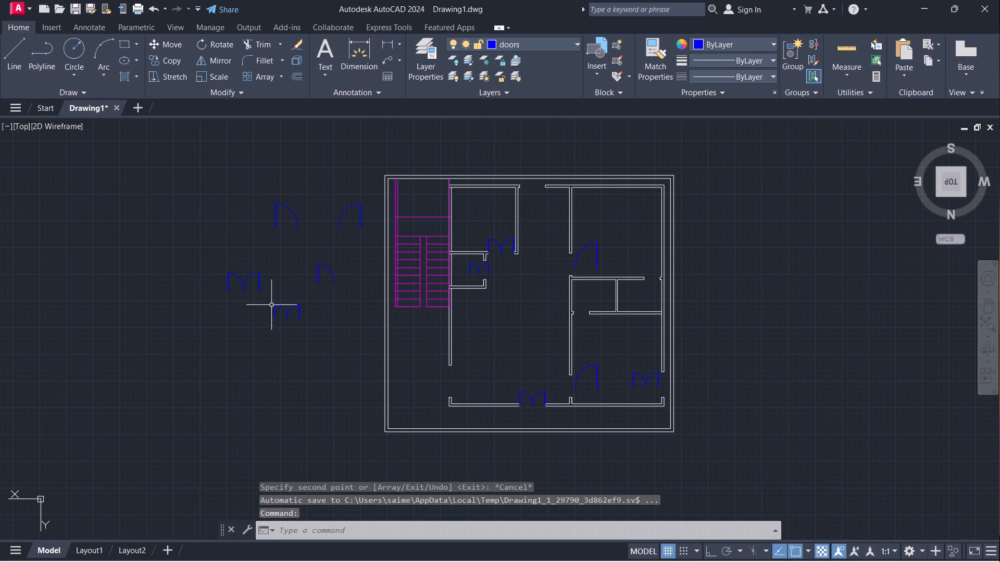
pyautogui.click(290, 310)
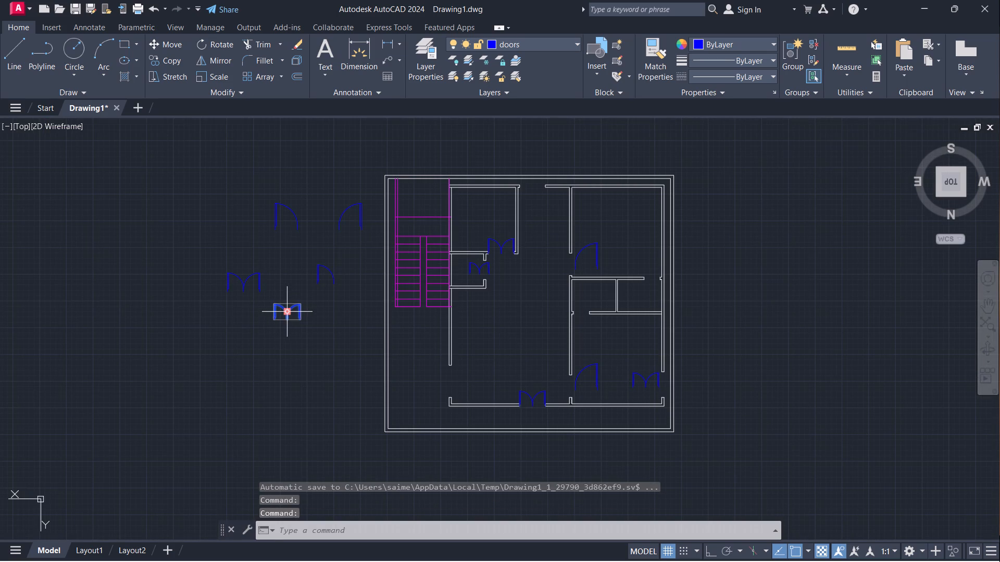
pyautogui.press('e')
pyautogui.press('Return')
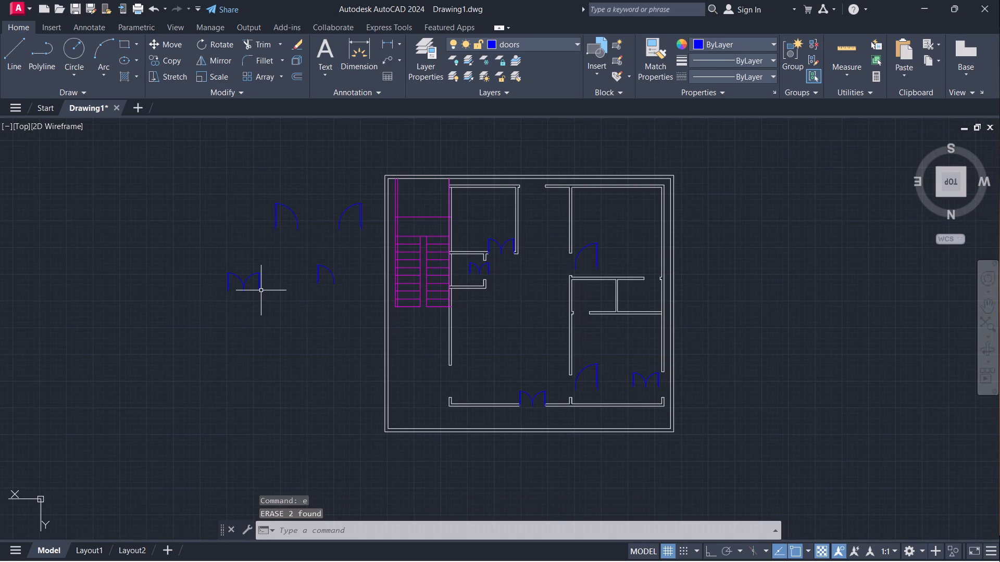
# Move the remaining double door from outside the plan to just east of the wall opening north of the staircase.
pyautogui.click(261, 290)
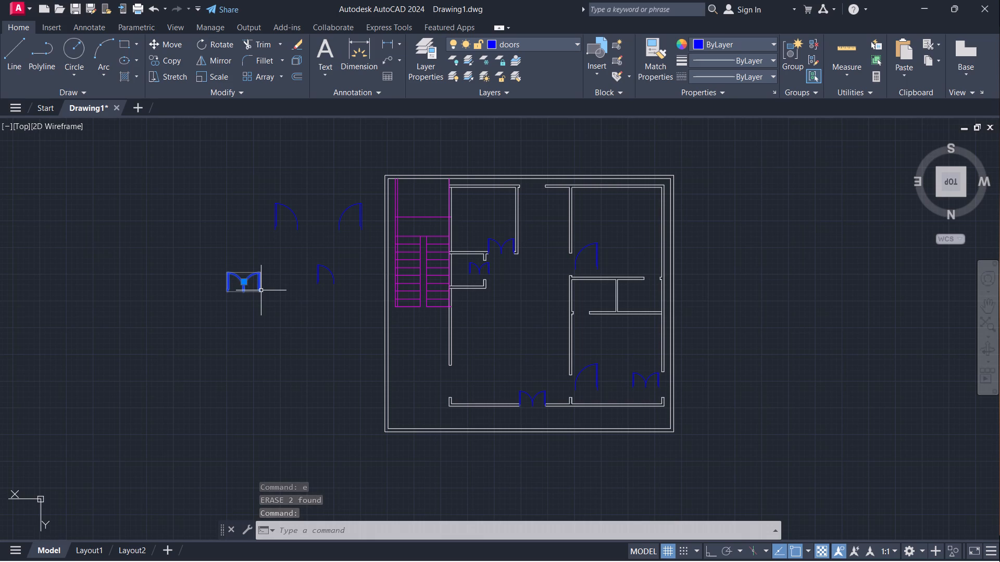
pyautogui.press('m')
pyautogui.press('Return')
pyautogui.click(261, 290)
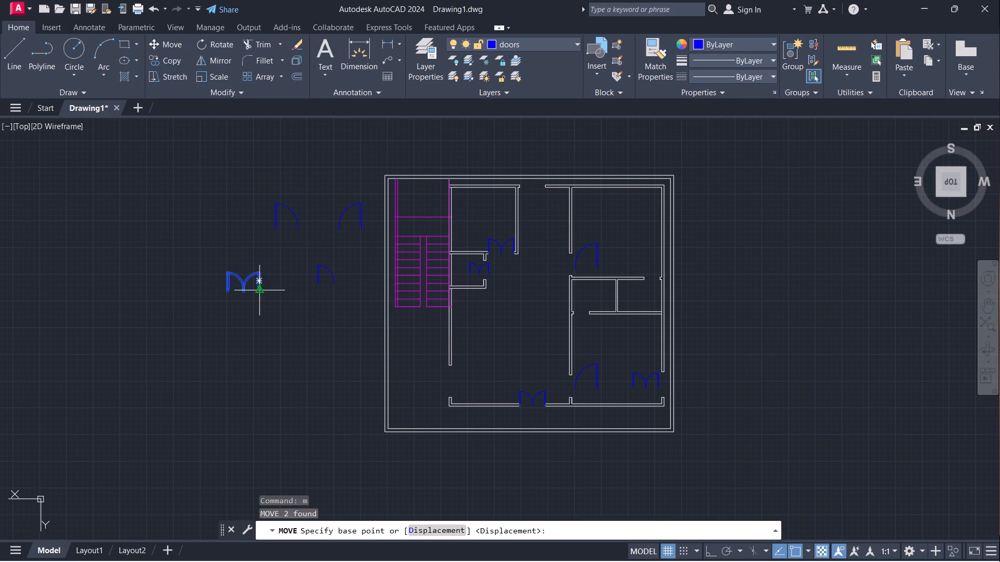
pyautogui.click(263, 290)
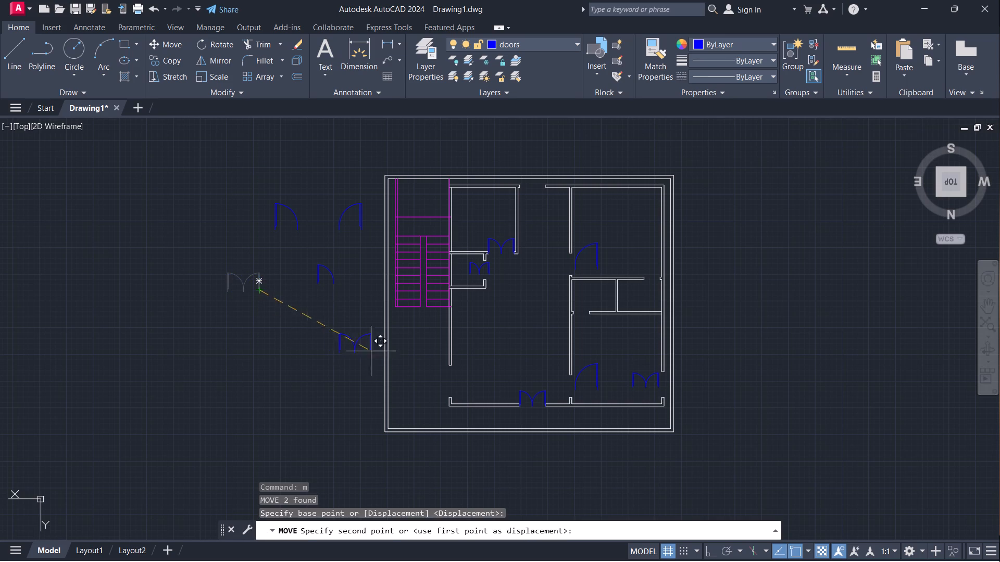
pyautogui.click(446, 383)
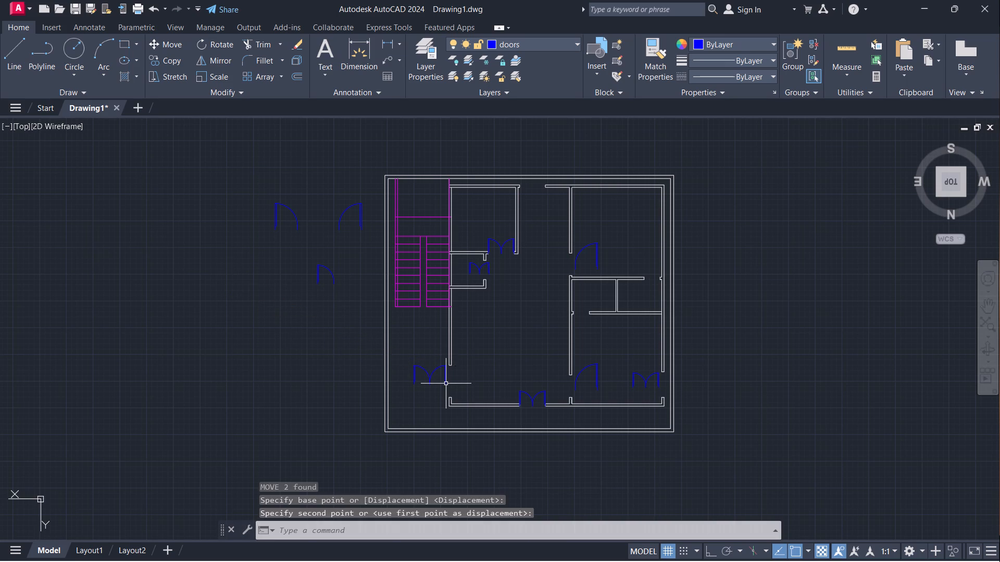
pyautogui.press('Escape')
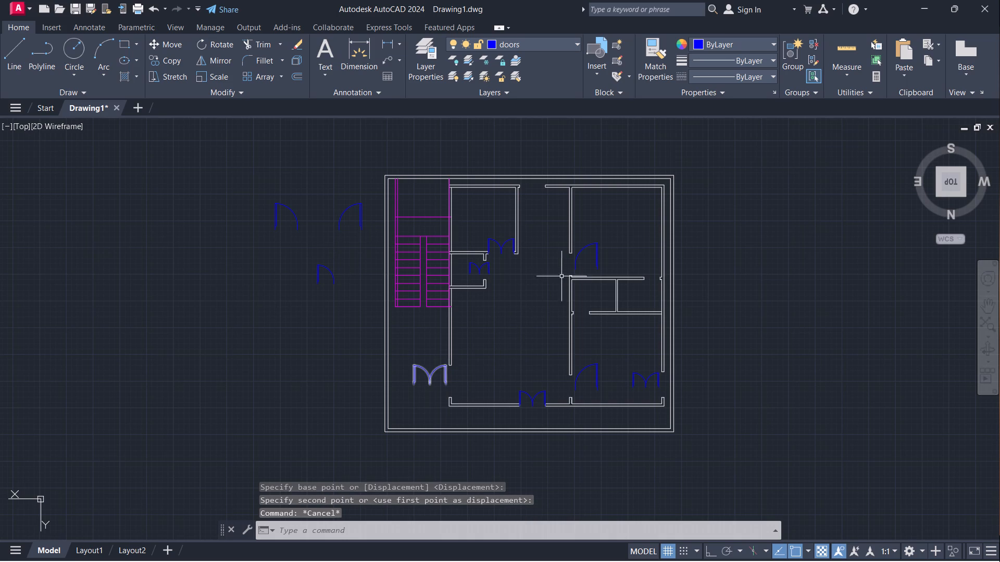
# Scale the smallest single door outside the plan by reference from its northeast corner, using its overall width, to a new width of 2'6".
pyautogui.moveTo(312, 247); pyautogui.dragTo(312, 253)
pyautogui.click(384, 336)
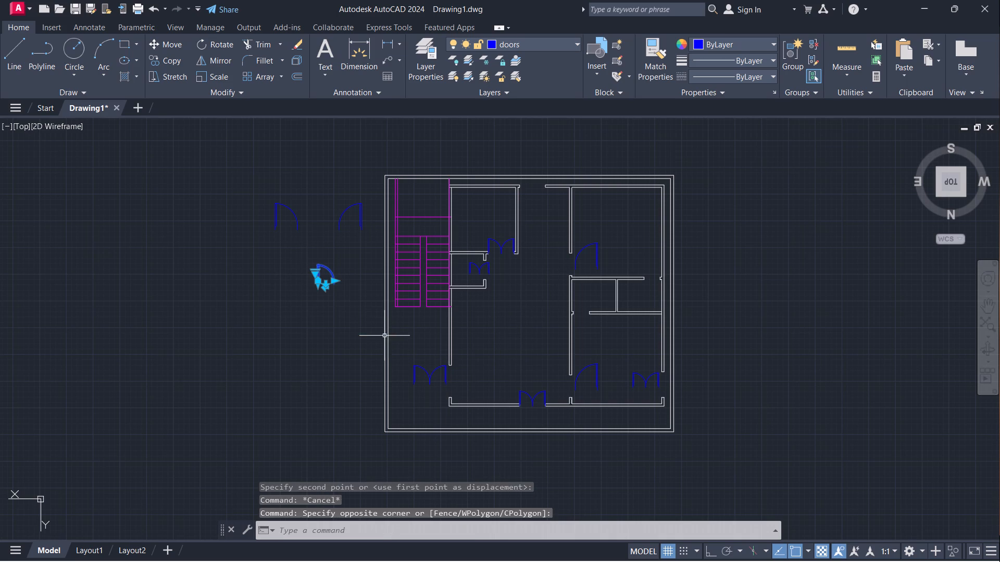
pyautogui.write('sc')
pyautogui.press('Return')
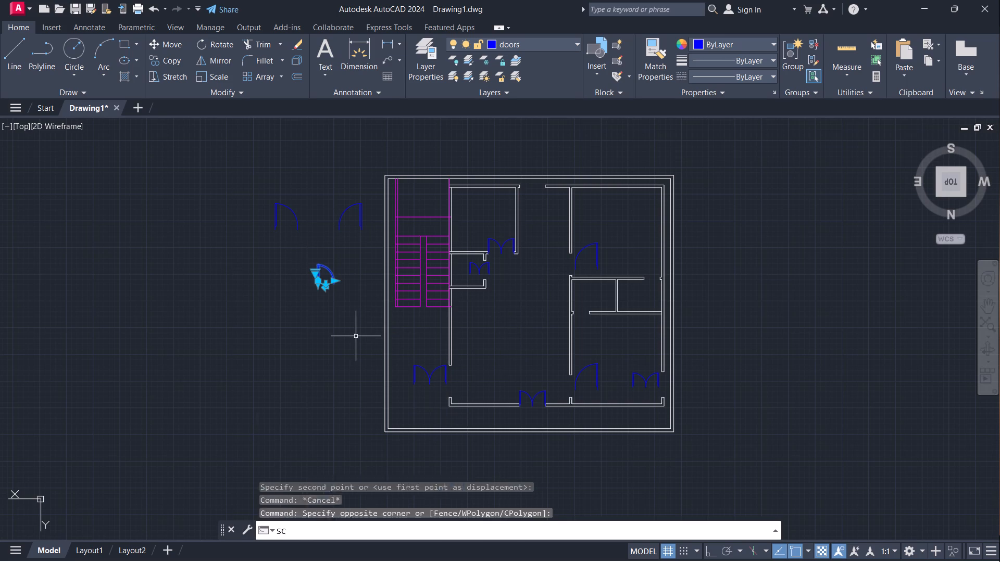
pyautogui.scroll(3, 315, 280)
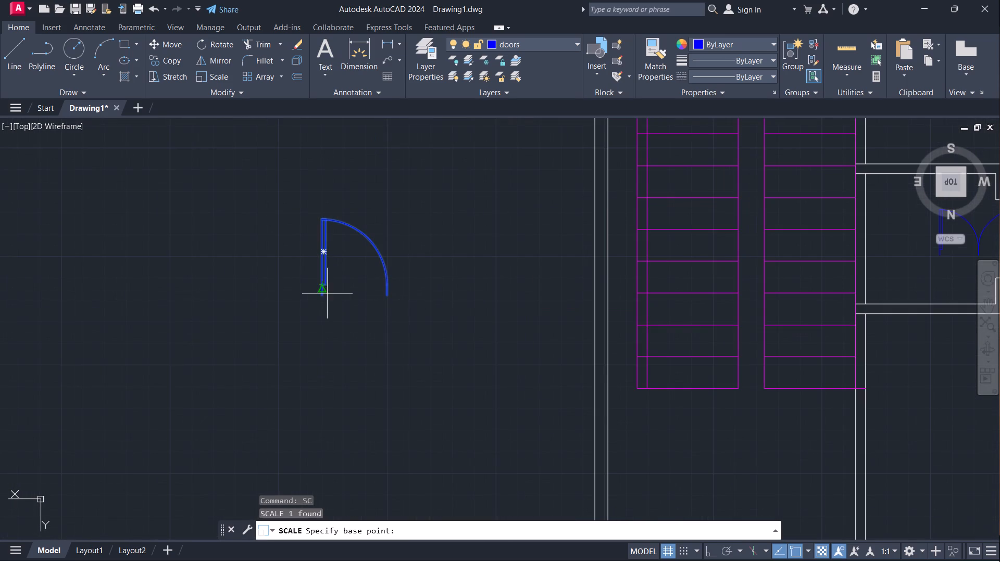
pyautogui.click(321, 298)
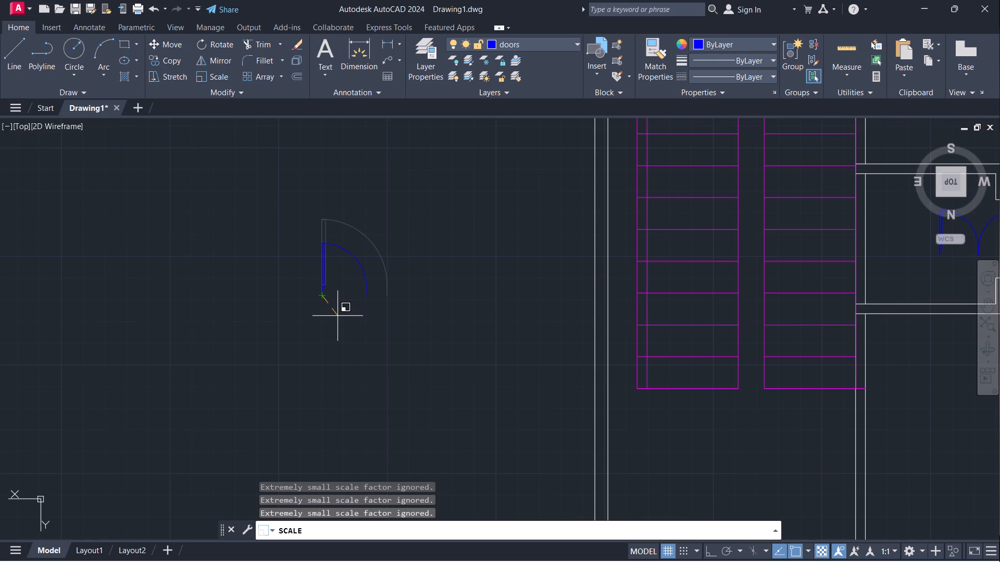
pyautogui.press('r')
pyautogui.press('Return')
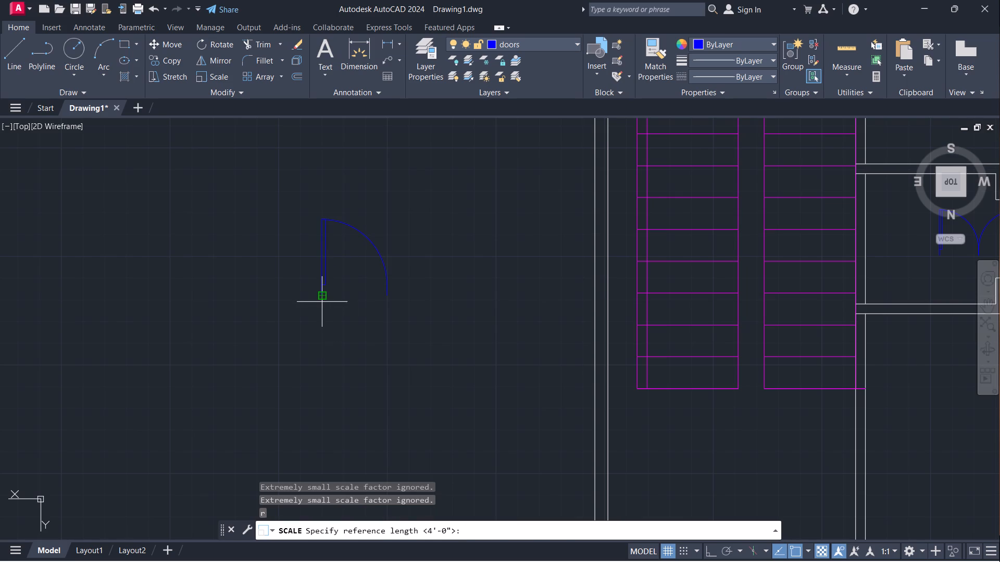
pyautogui.click(322, 302)
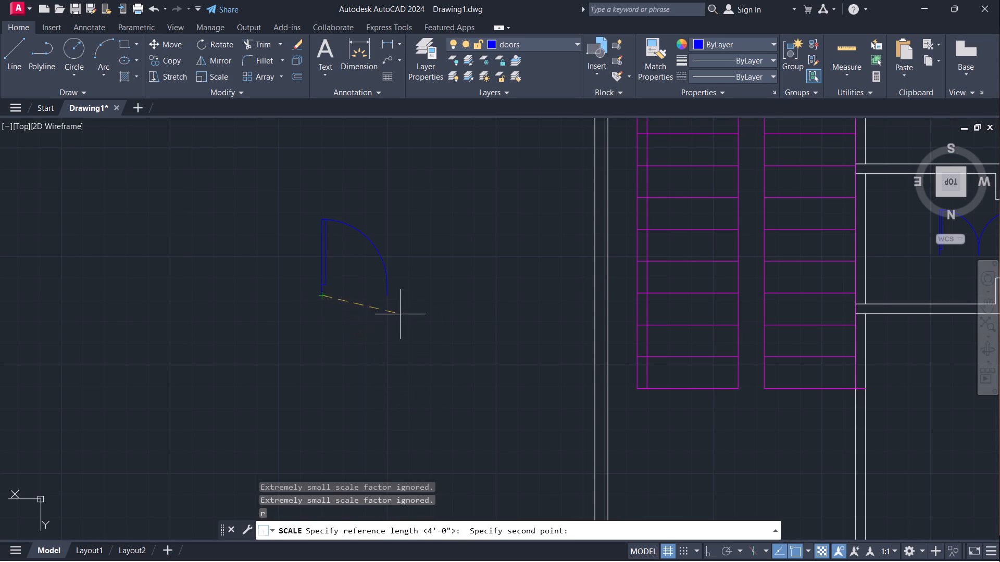
pyautogui.click(389, 295)
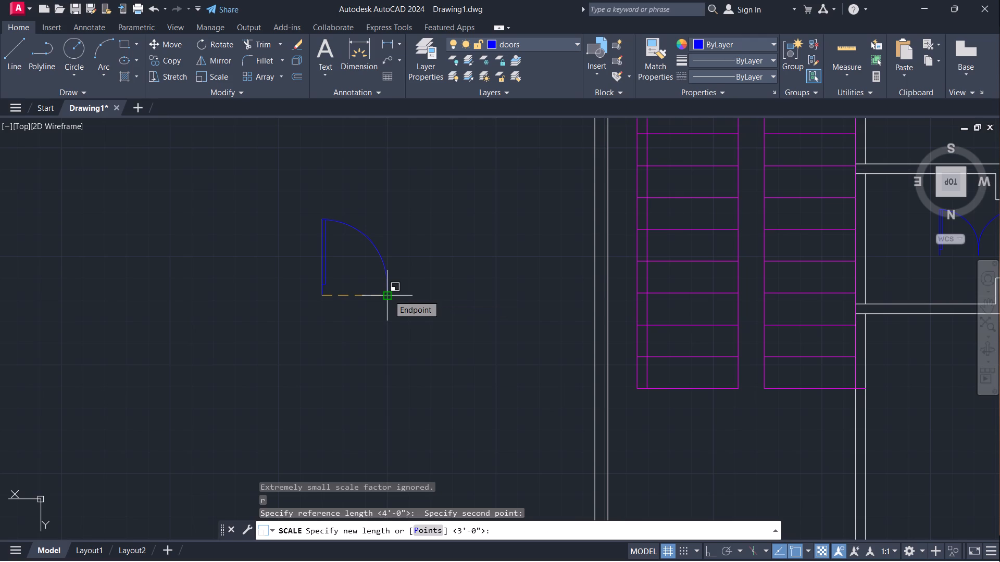
pyautogui.write('2\'6"')
pyautogui.press('Return')
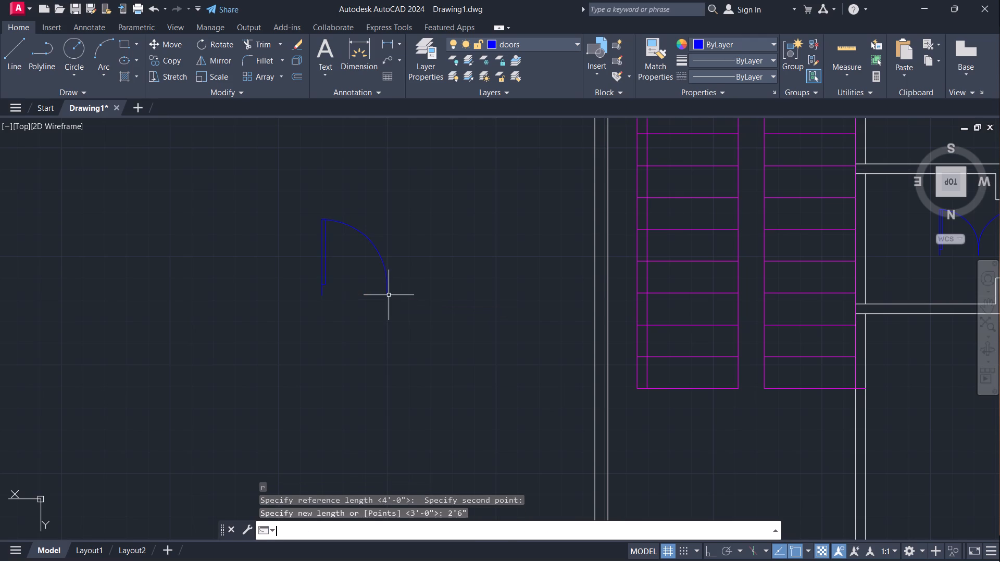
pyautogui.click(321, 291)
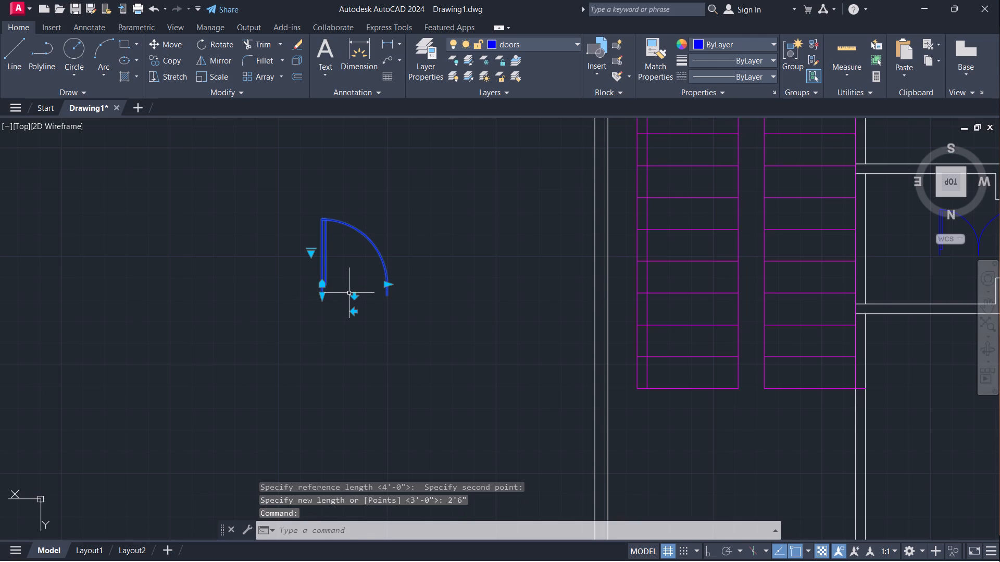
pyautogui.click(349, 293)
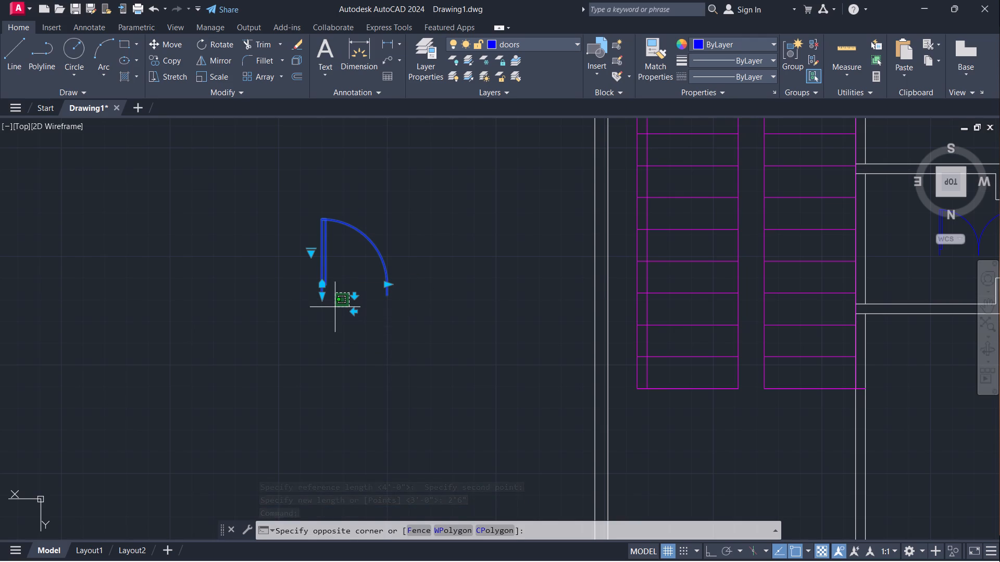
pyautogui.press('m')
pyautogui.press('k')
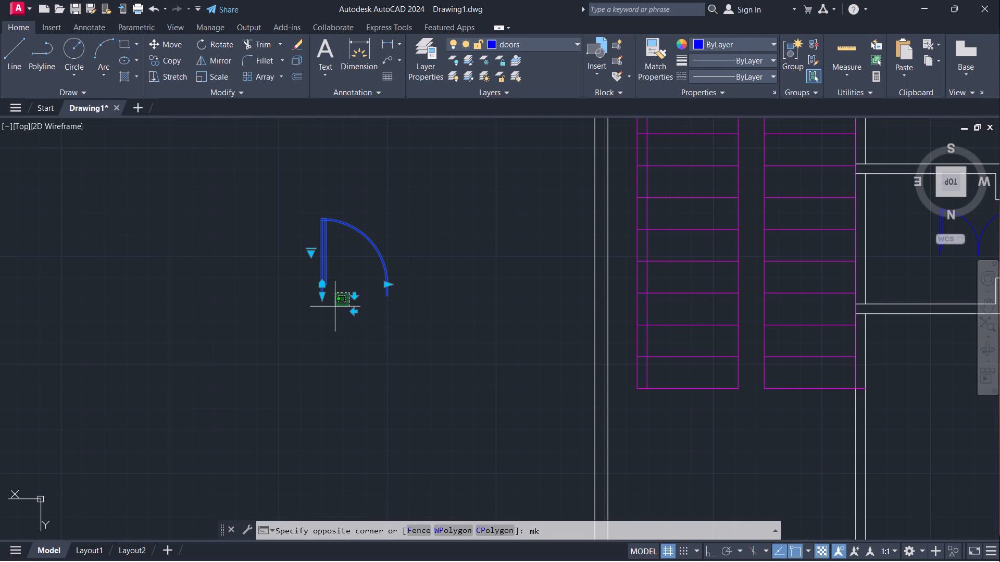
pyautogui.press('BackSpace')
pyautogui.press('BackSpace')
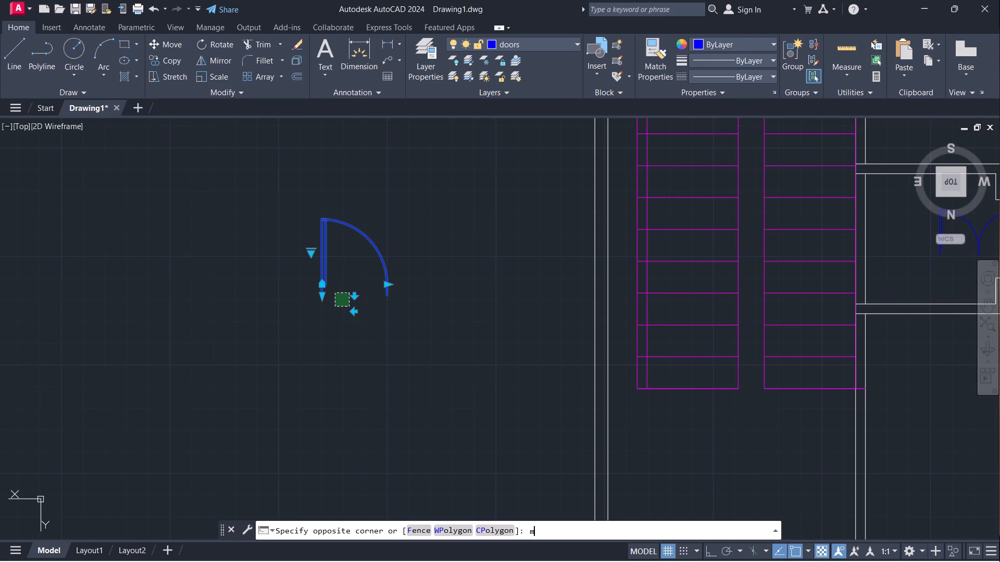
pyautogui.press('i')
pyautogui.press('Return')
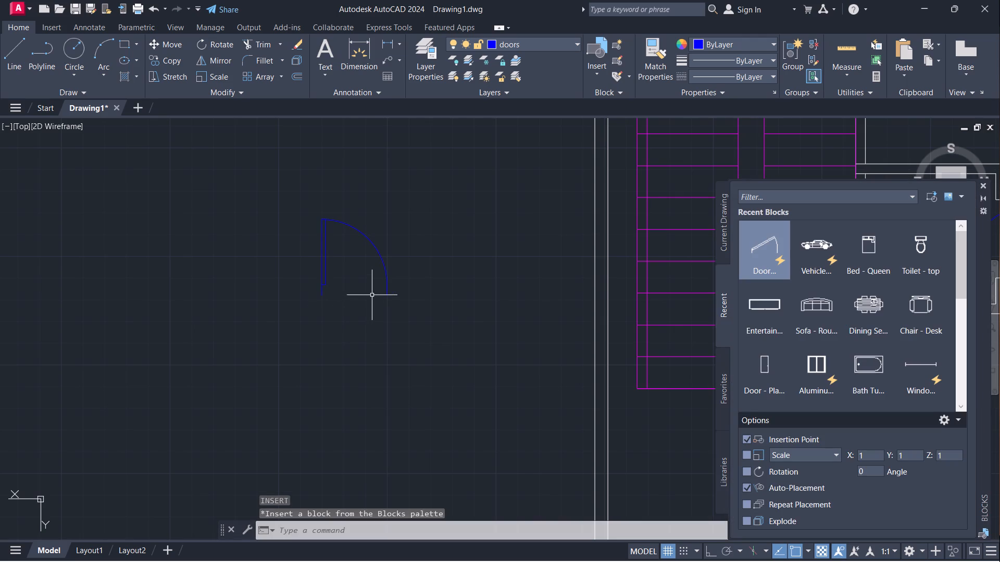
# Mirror the 2'6" single door outside the plan about a north-south line through its west edge, keeping the original.
pyautogui.click(385, 273)
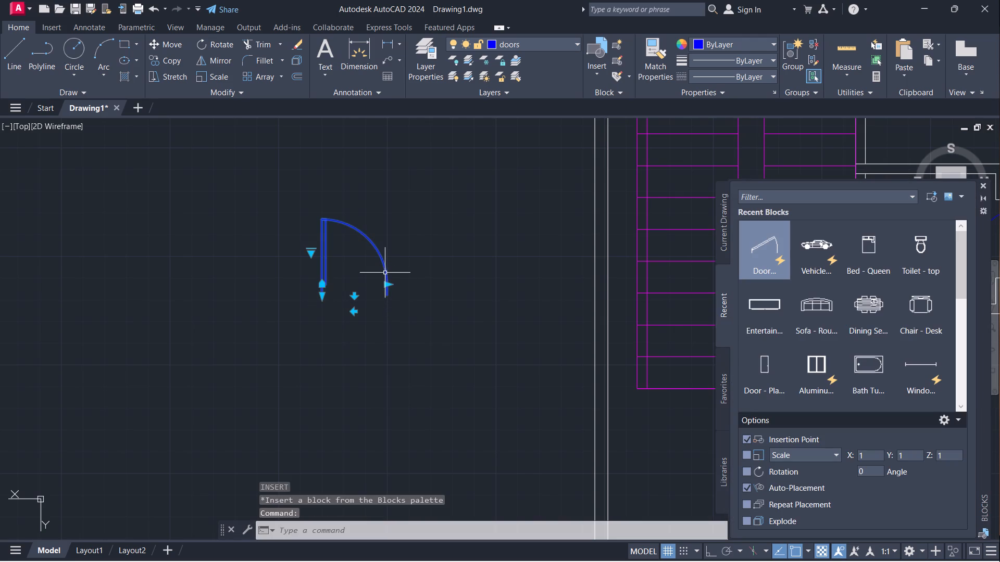
pyautogui.write('mi')
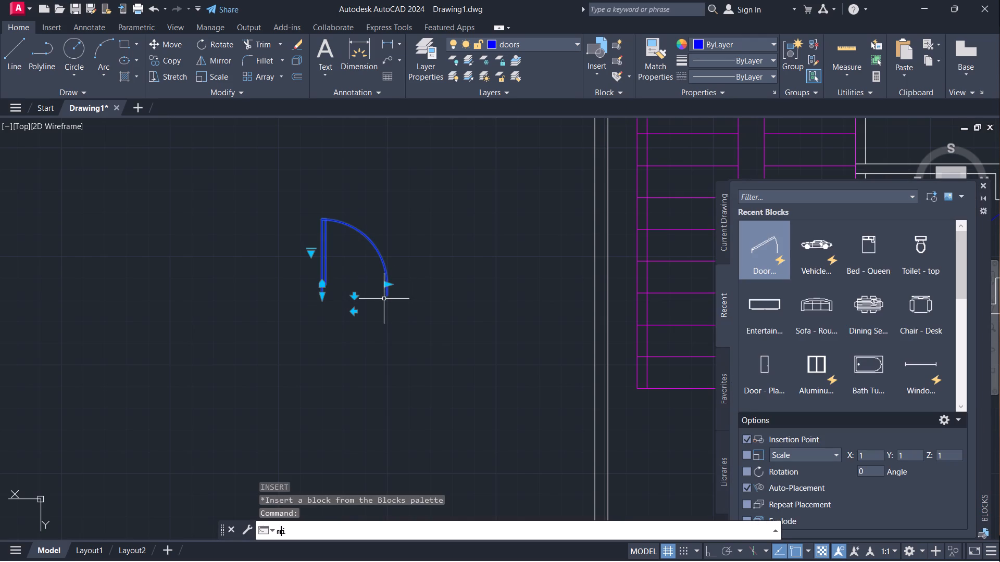
pyautogui.press('Return')
pyautogui.moveTo(390, 299); pyautogui.dragTo(392, 291)
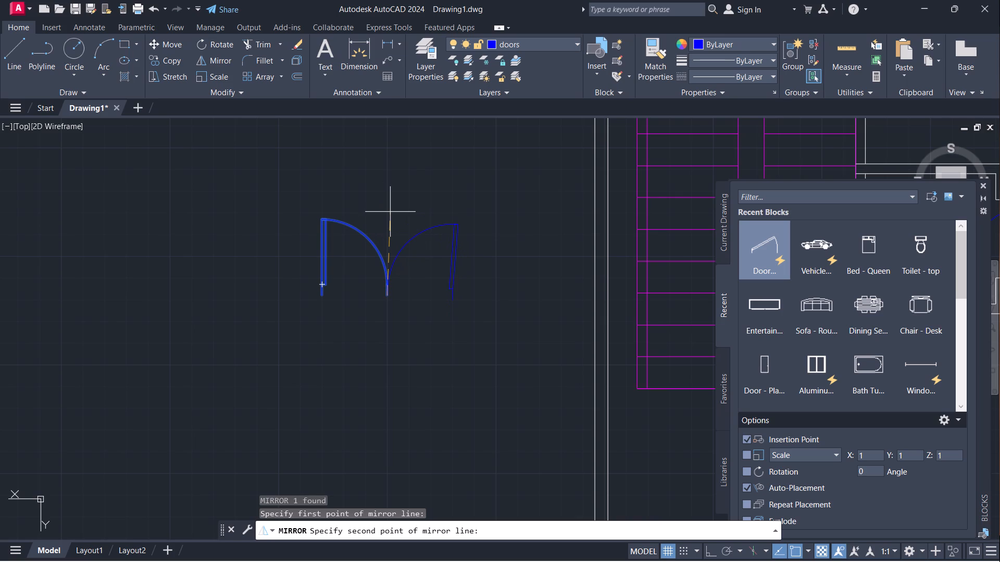
pyautogui.press('F8')
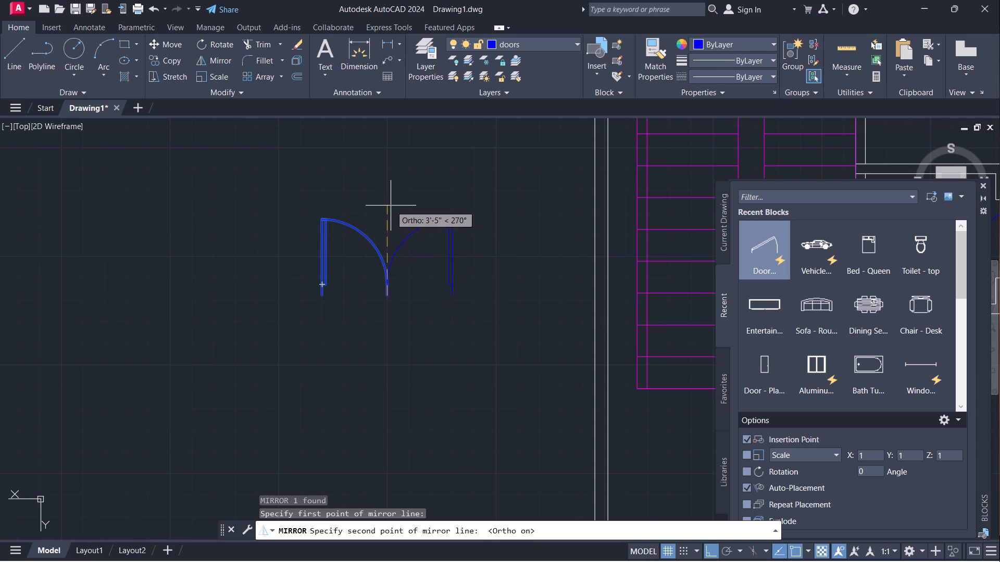
pyautogui.click(391, 205)
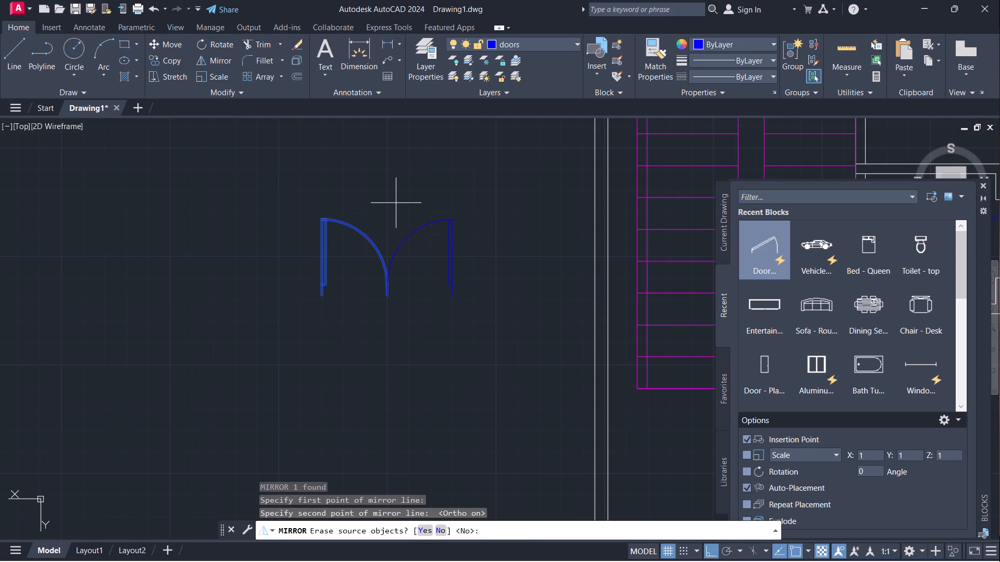
pyautogui.press('Return')
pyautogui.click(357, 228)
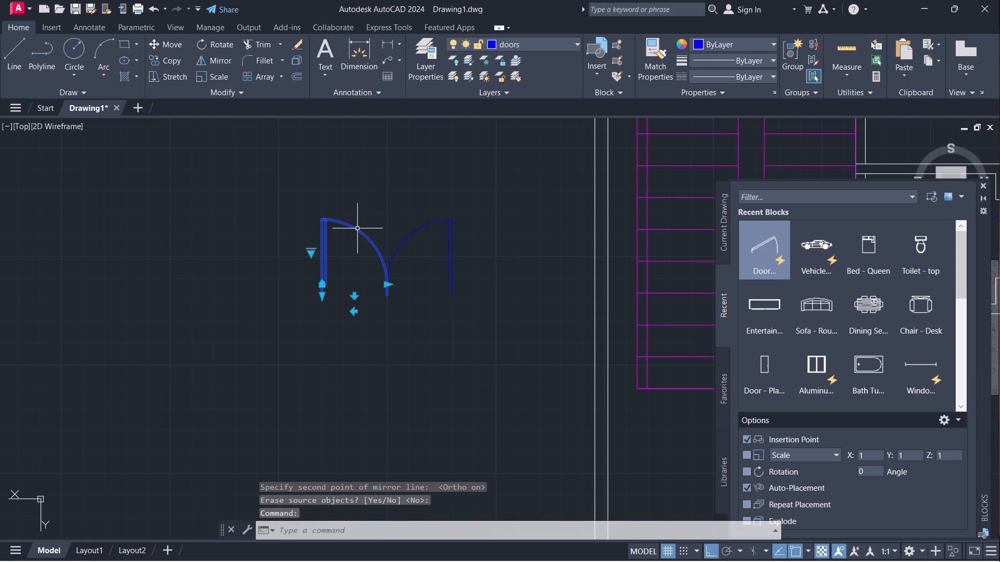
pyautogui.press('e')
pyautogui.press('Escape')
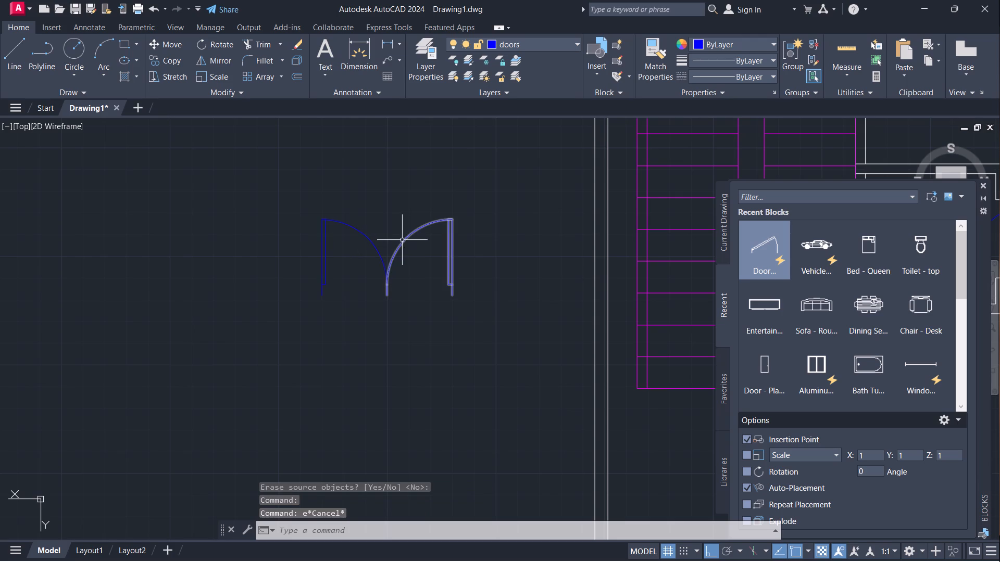
# Close the block library and scale the mirrored door by reference from its northwest corner, using its overall width, to 2'6".
pyautogui.click(406, 239)
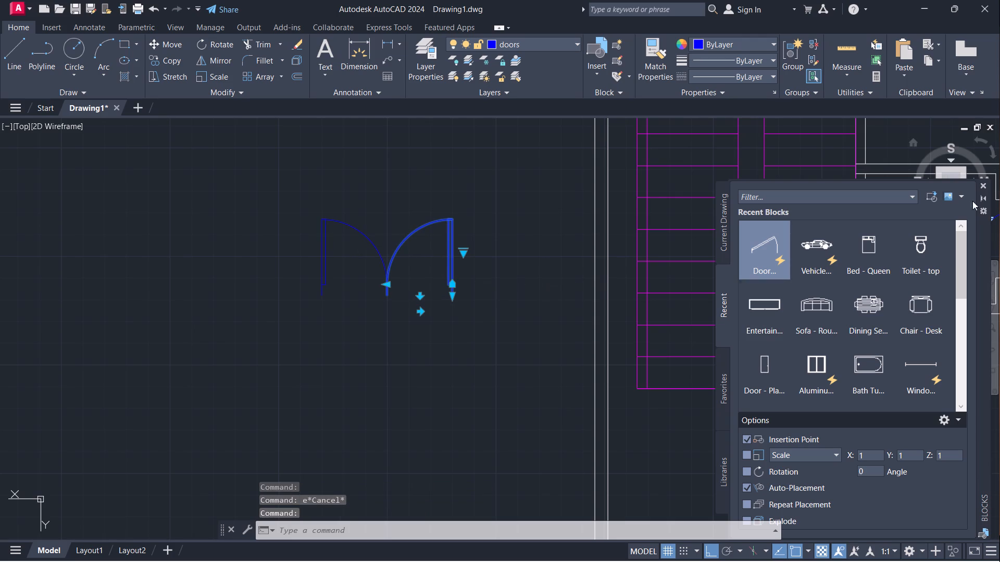
pyautogui.click(986, 185)
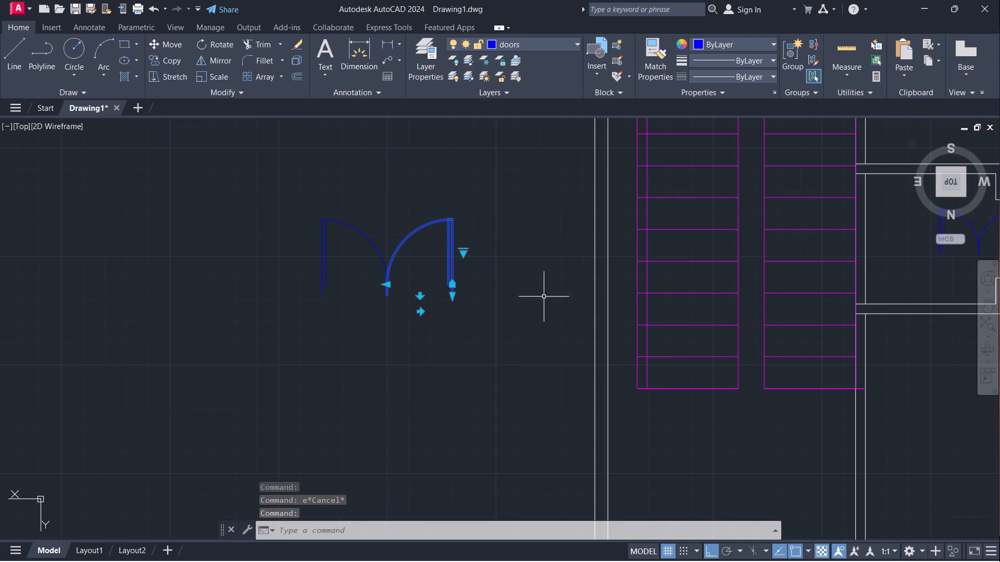
pyautogui.write('sc')
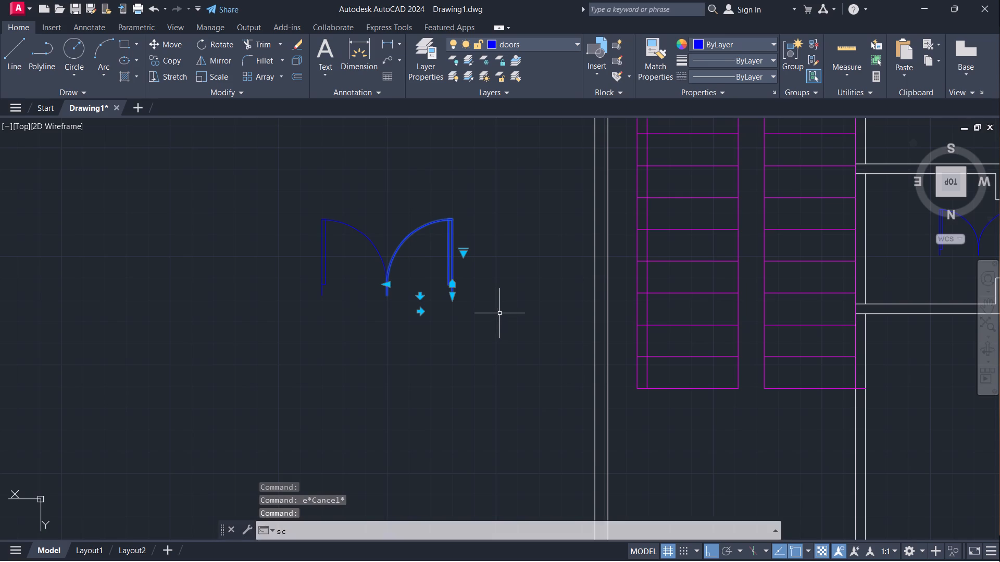
pyautogui.press('Return')
pyautogui.click(457, 299)
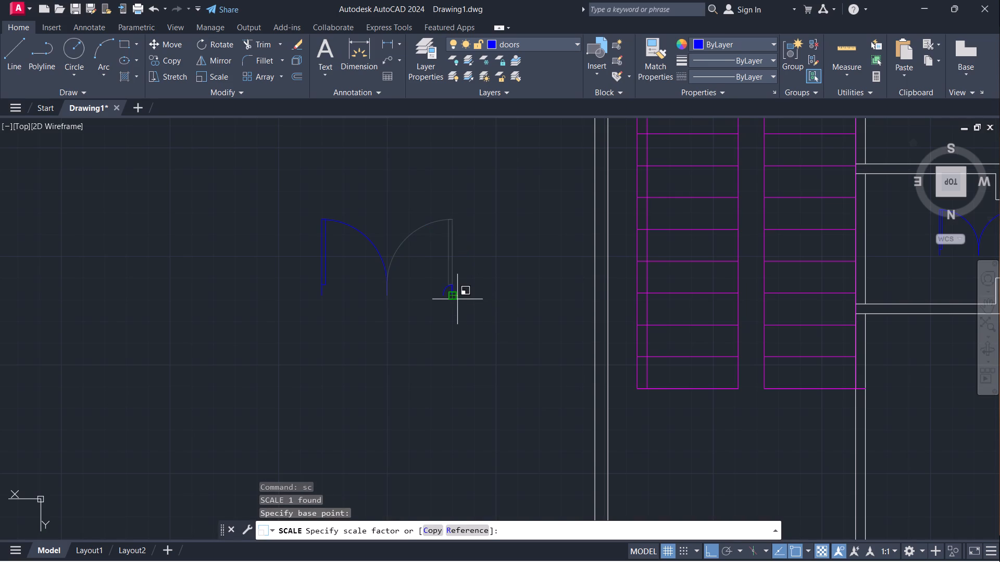
pyautogui.click(457, 531)
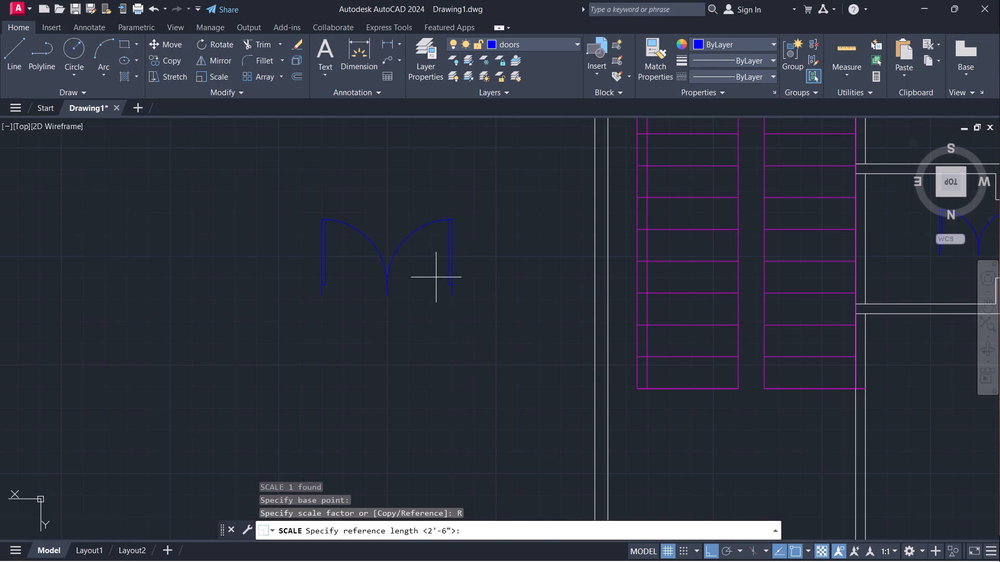
pyautogui.click(454, 299)
pyautogui.click(389, 296)
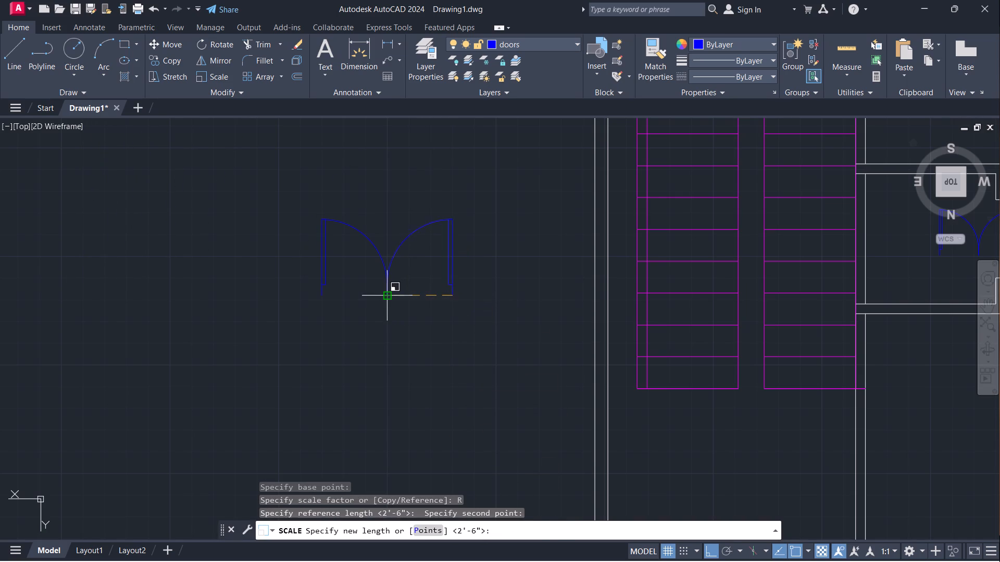
pyautogui.write('2\'6"')
pyautogui.press('Return')
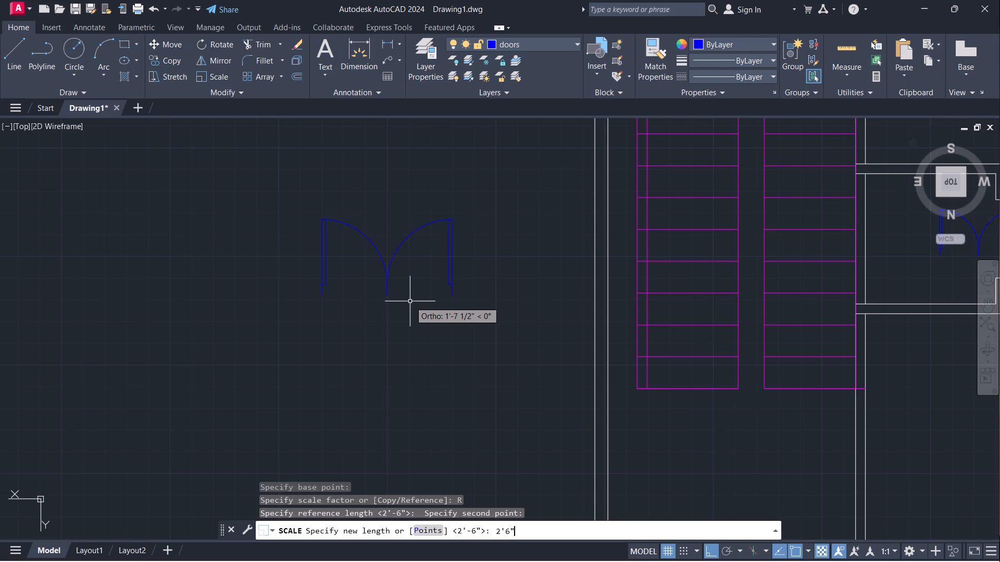
# Copy the mirrored 2'6" single door from its northwest corner with Ortho off, towards the floor plan.
pyautogui.click(451, 296)
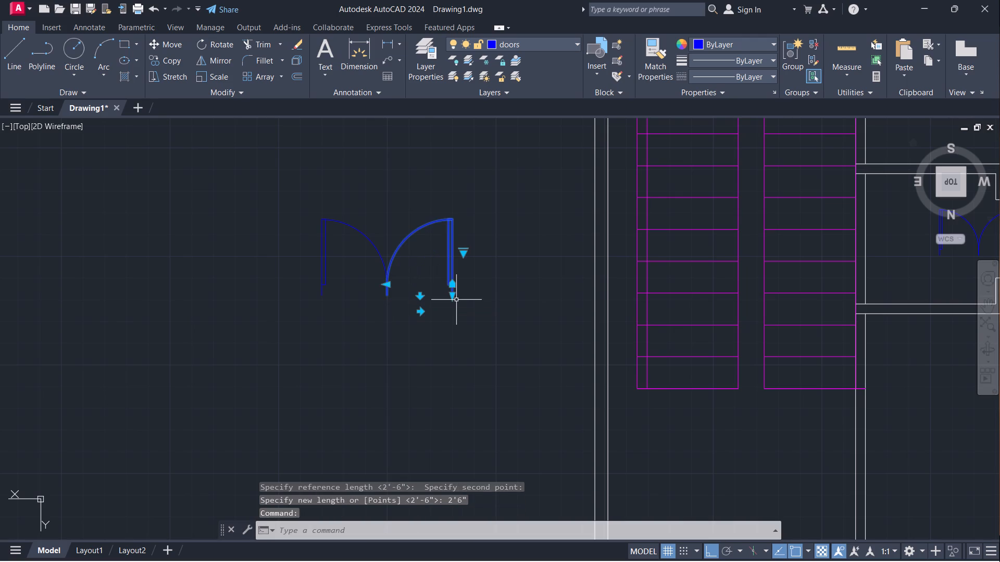
pyautogui.write('co')
pyautogui.press('Return')
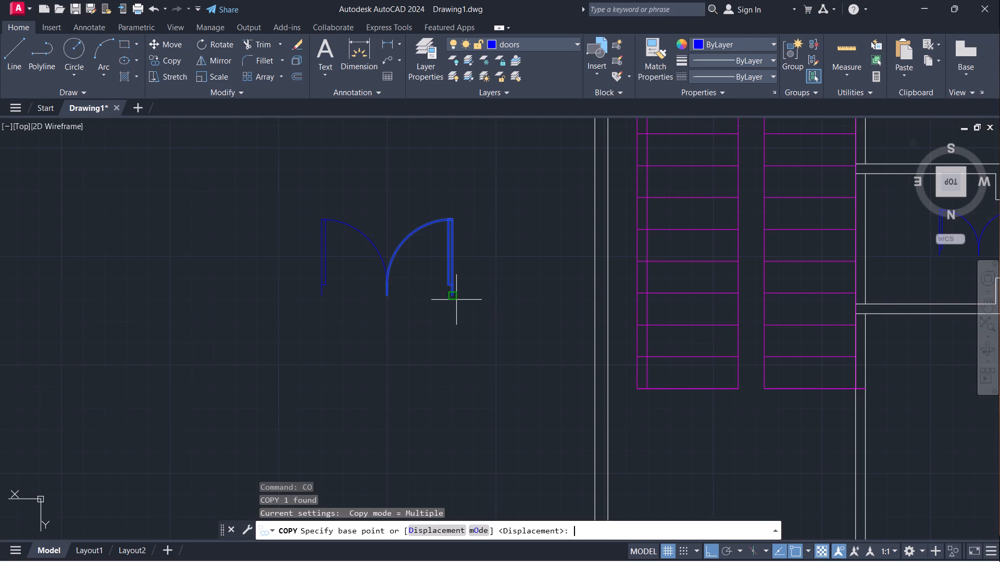
pyautogui.click(449, 296)
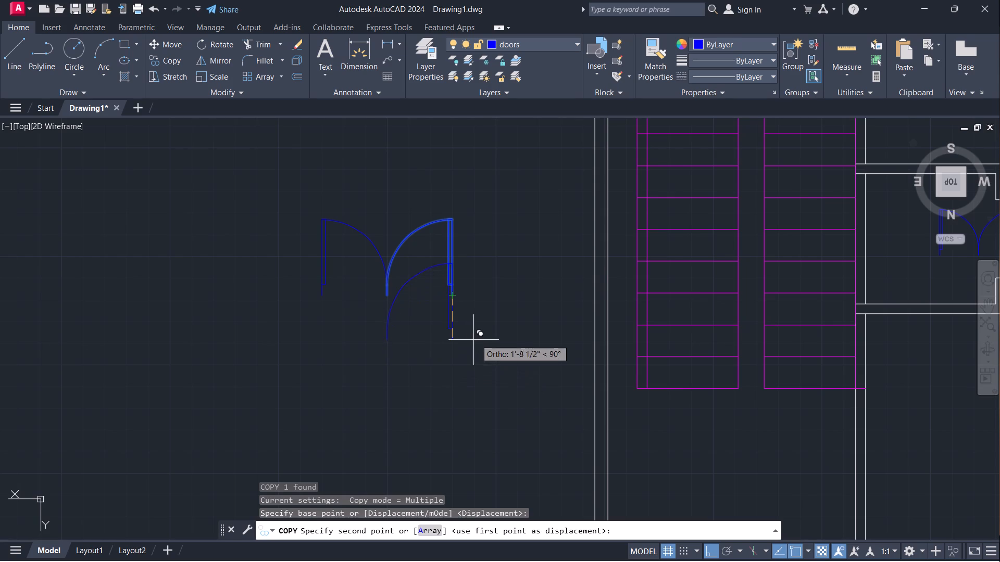
pyautogui.press('F8')
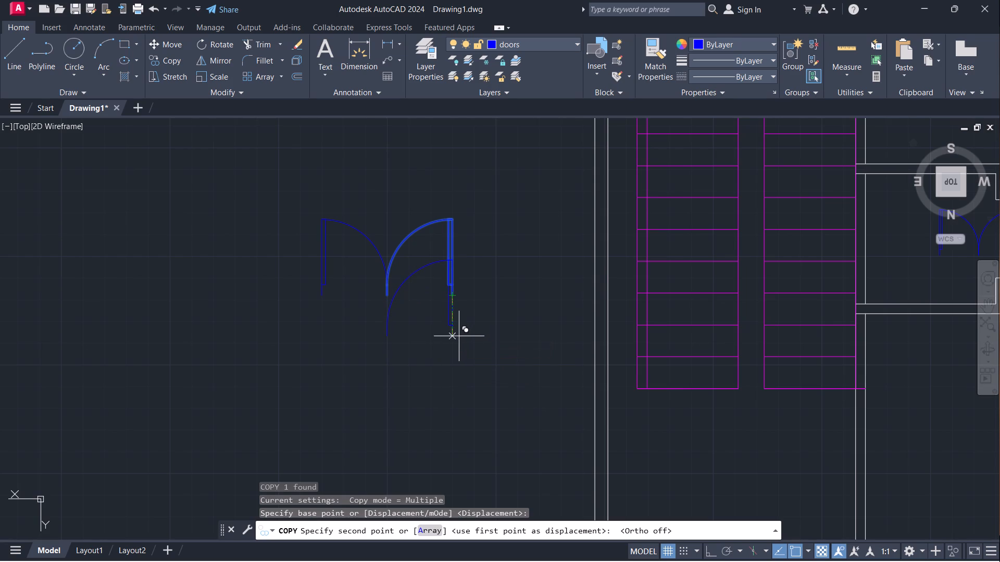
pyautogui.scroll(-2, 459, 336)
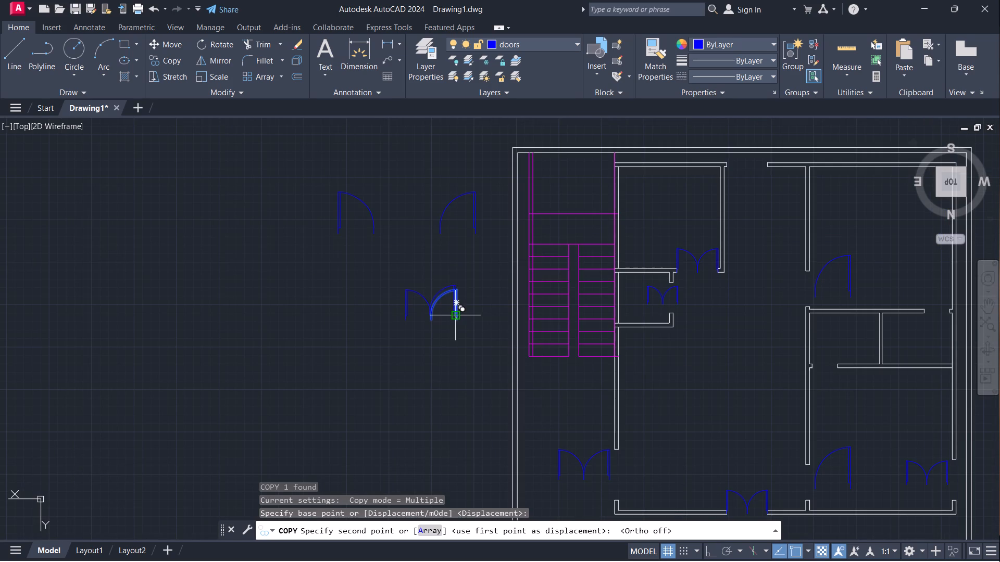
# Cancel the running copy and erase the right leaf of the loose small double door outside the plan.
pyautogui.press('Escape')
pyautogui.click(457, 298)
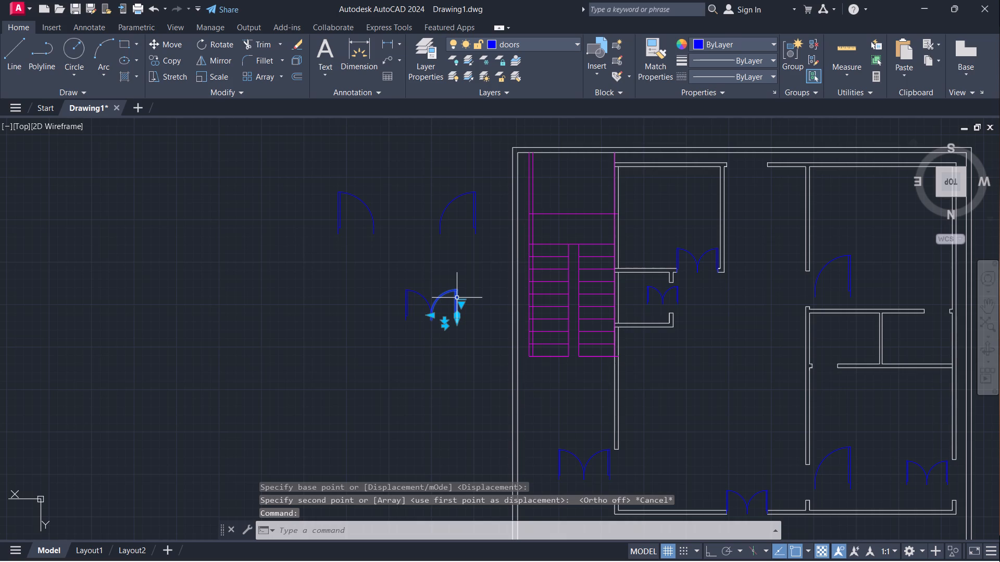
pyautogui.press('e')
pyautogui.press('Return')
# Scale the remaining small door by reference, using its opening width as reference length and 2'6" as the new length.
pyautogui.click(427, 300)
pyautogui.write('sc')
pyautogui.press('Return')
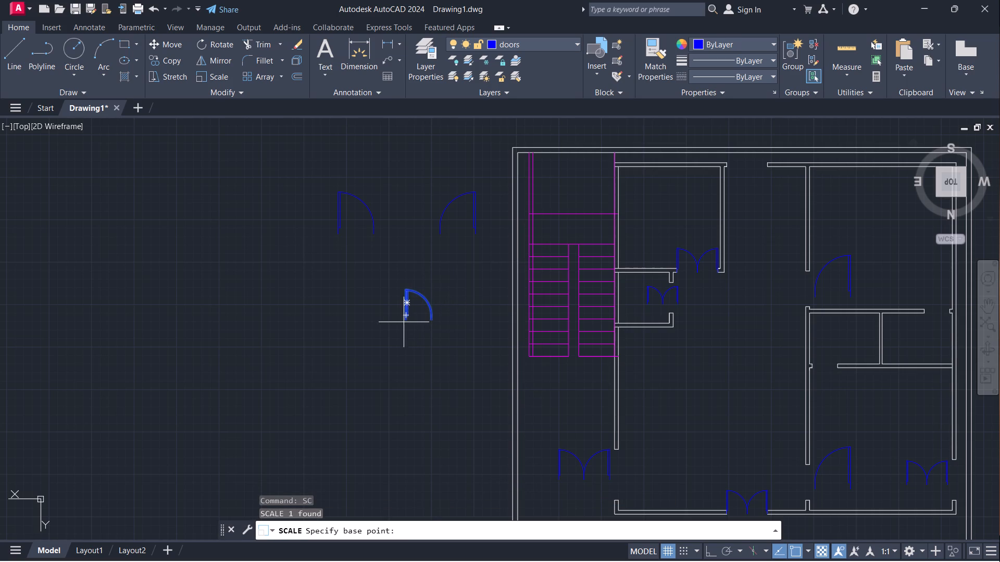
pyautogui.click(404, 322)
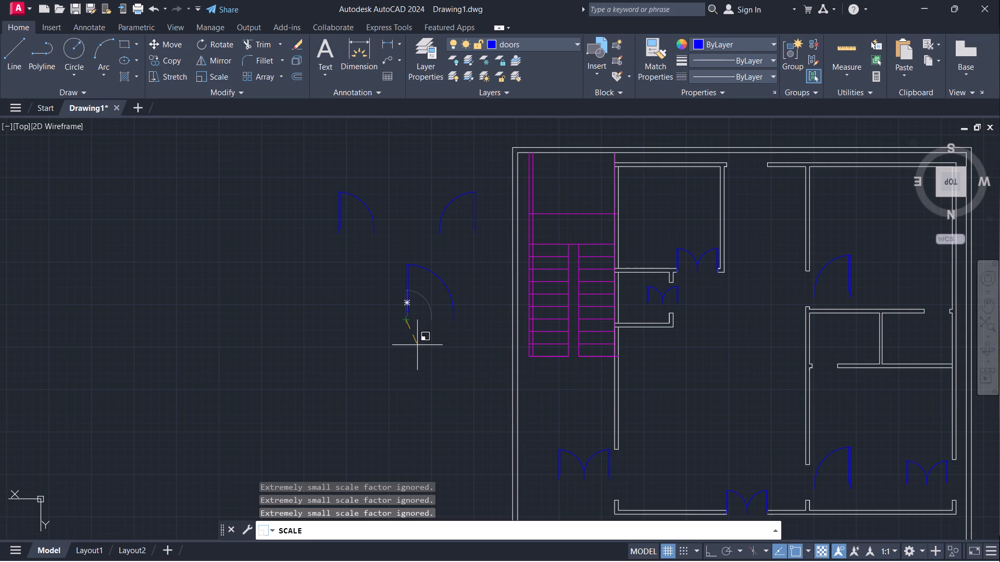
pyautogui.press('r')
pyautogui.press('Return')
pyautogui.click(406, 324)
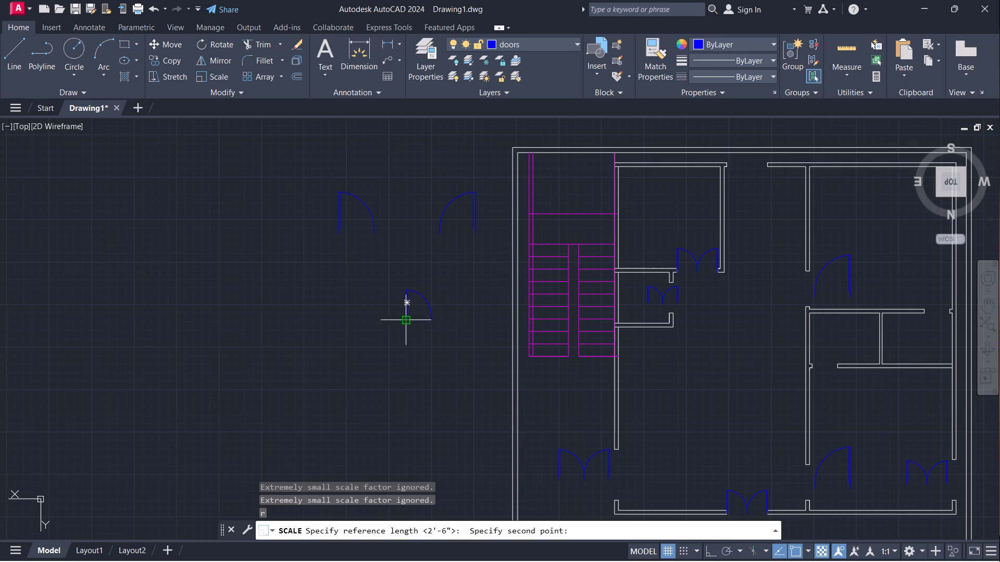
pyautogui.click(431, 324)
pyautogui.write('2\'6"')
pyautogui.press('Return')
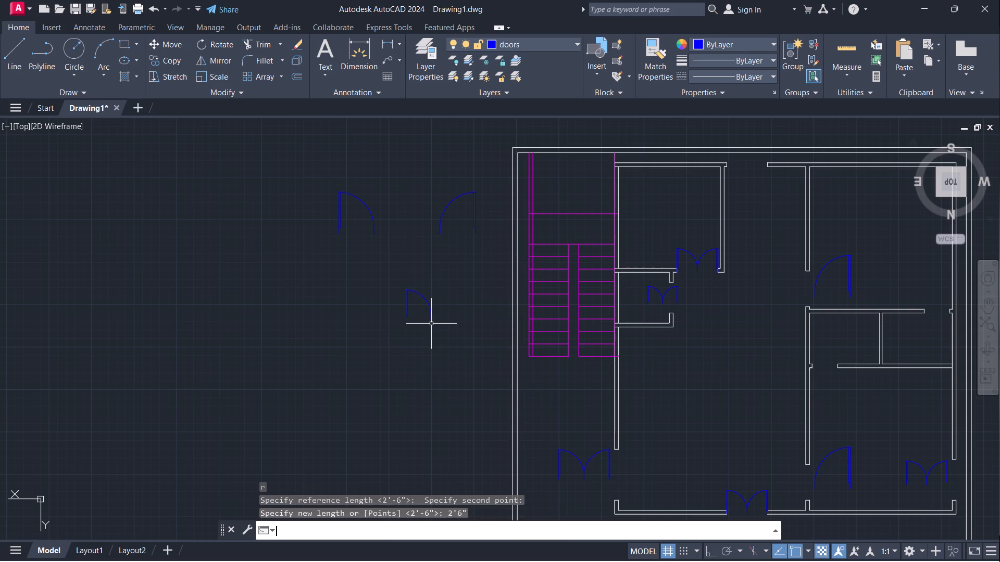
# Copy the small door into the left small room's doorway and place another copy inside the adjacent small room near its opening.
pyautogui.click(406, 320)
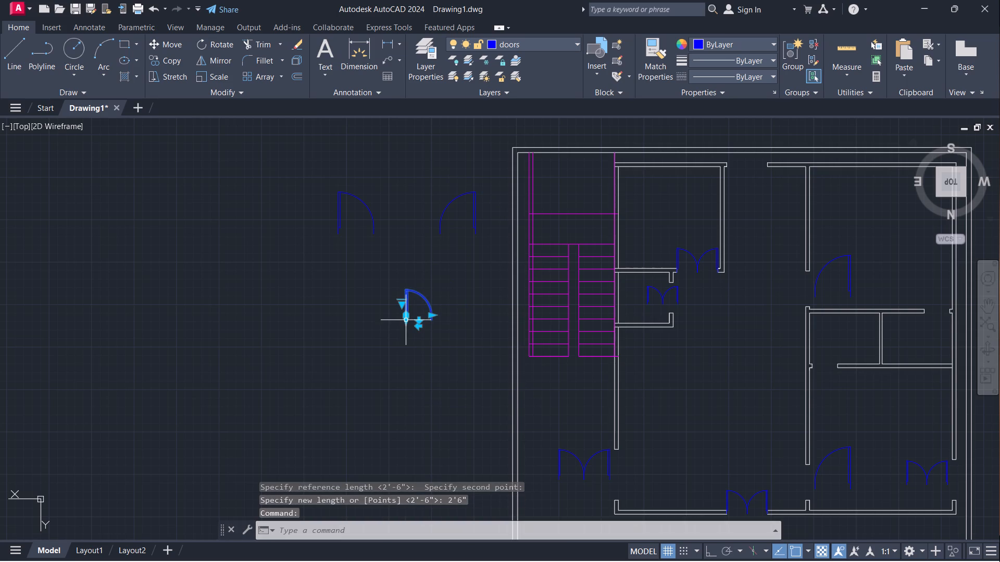
pyautogui.write('co')
pyautogui.press('Return')
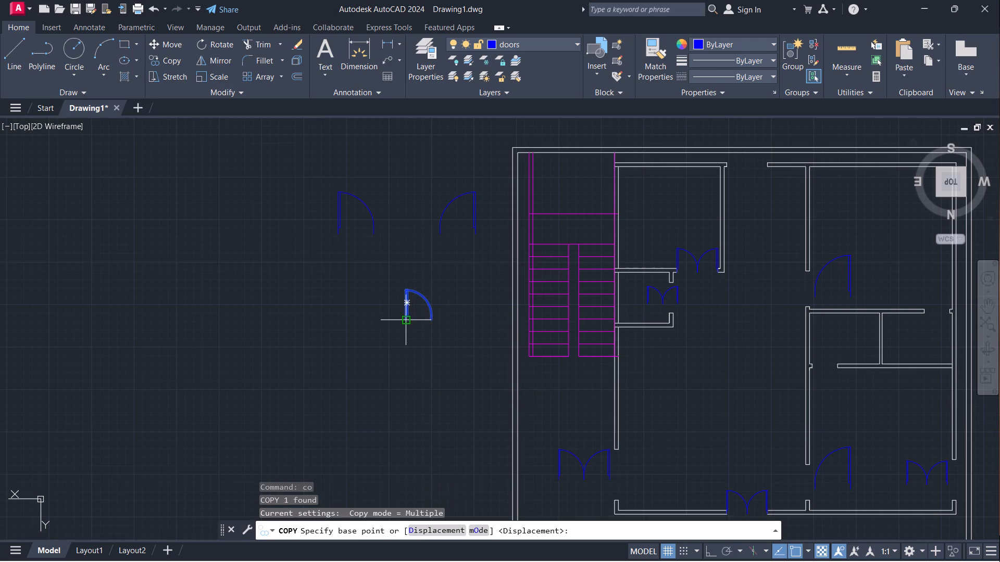
pyautogui.scroll(3, 403, 324)
pyautogui.click(411, 314)
pyautogui.scroll(-4, 474, 349)
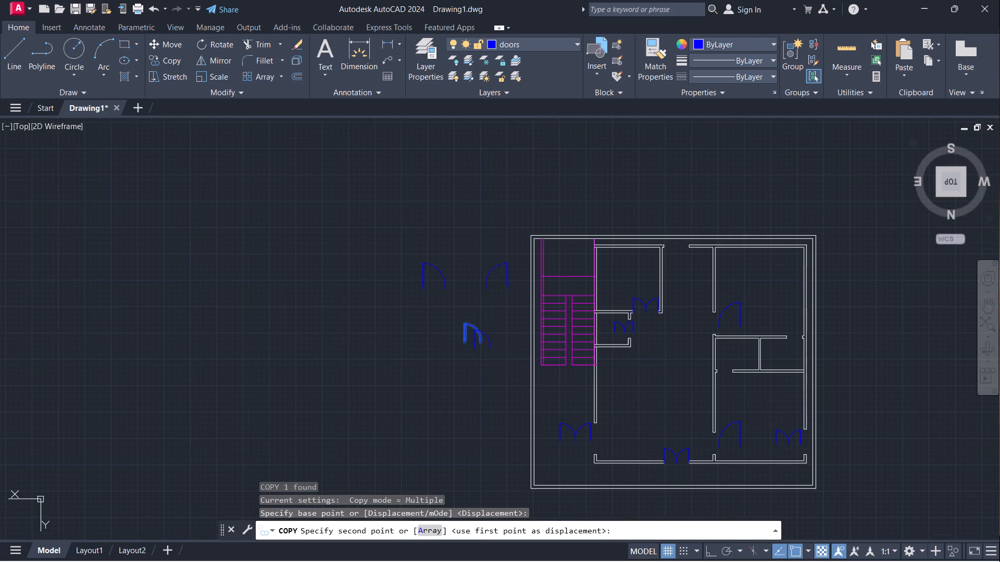
pyautogui.scroll(4, 740, 381)
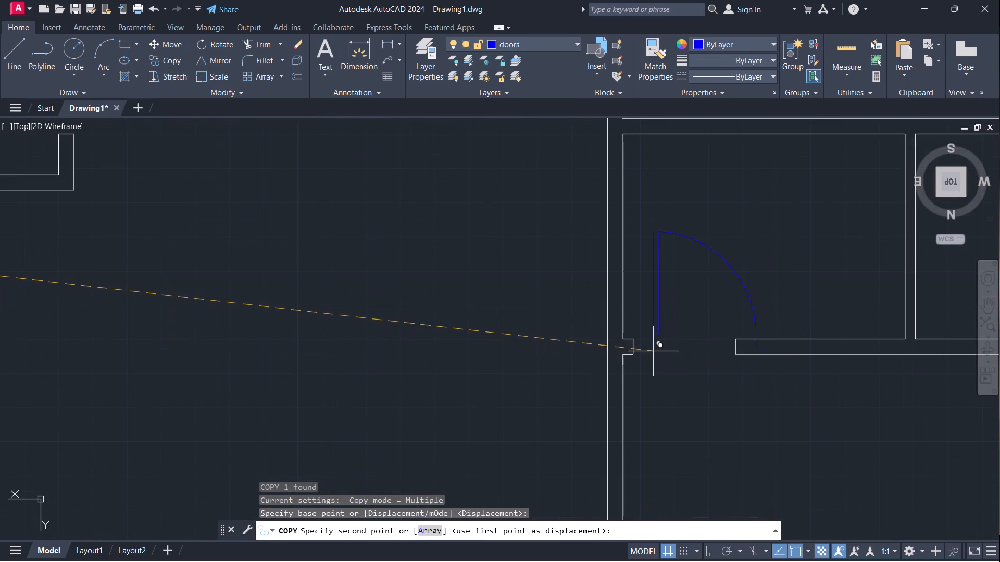
pyautogui.click(633, 355)
pyautogui.scroll(-1, 706, 323)
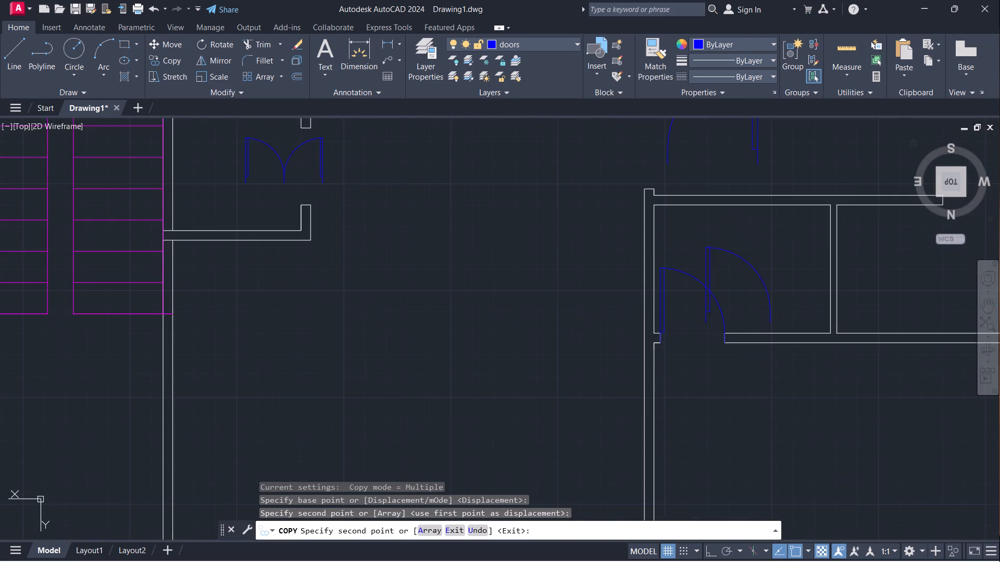
pyautogui.moveTo(719, 311); pyautogui.dragTo(430, 369, button='middle')
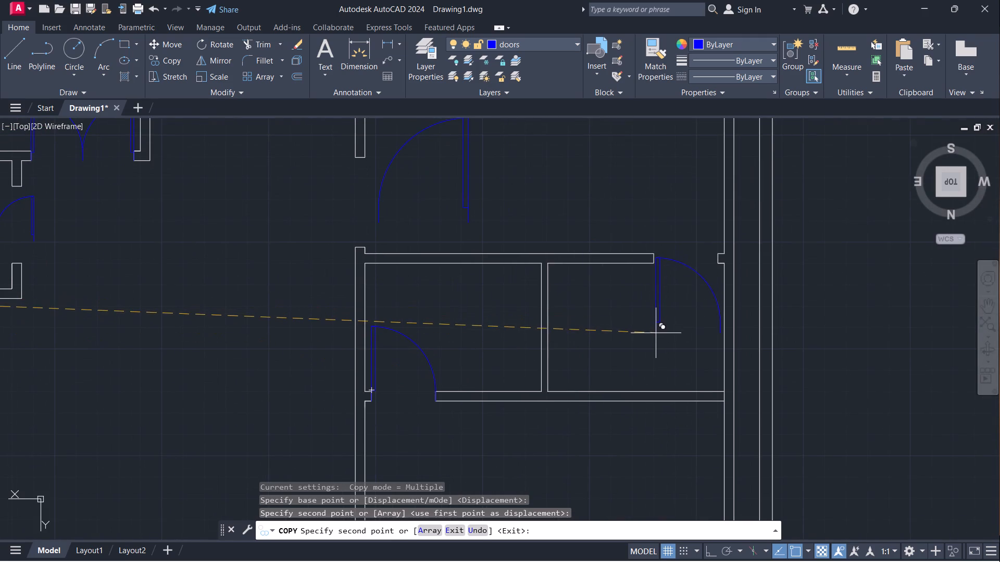
pyautogui.click(643, 351)
pyautogui.press('Escape')
# Erase the three spare door blocks lying outside the floor plan.
pyautogui.scroll(-3, 643, 349)
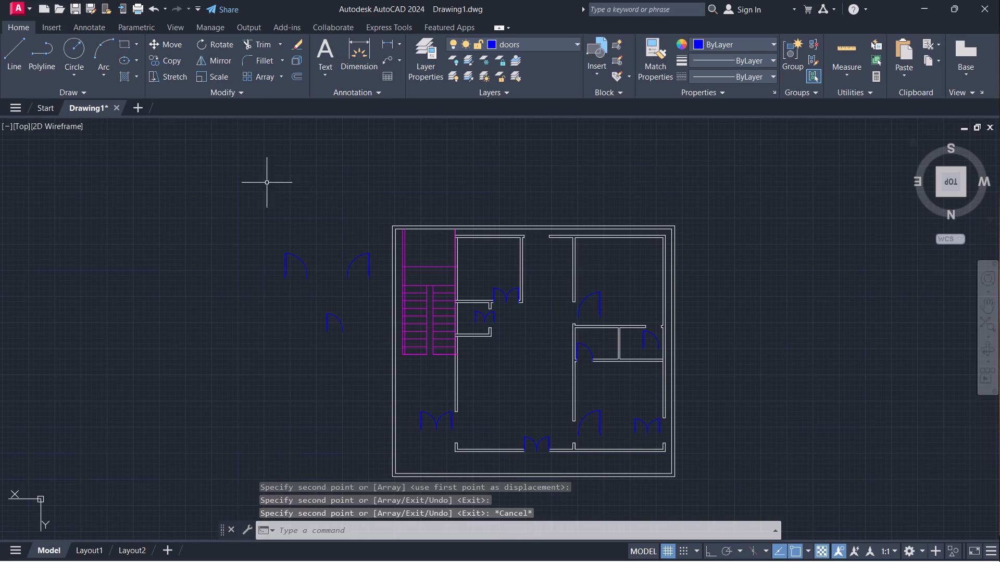
pyautogui.moveTo(223, 198); pyautogui.dragTo(240, 212)
pyautogui.click(377, 357)
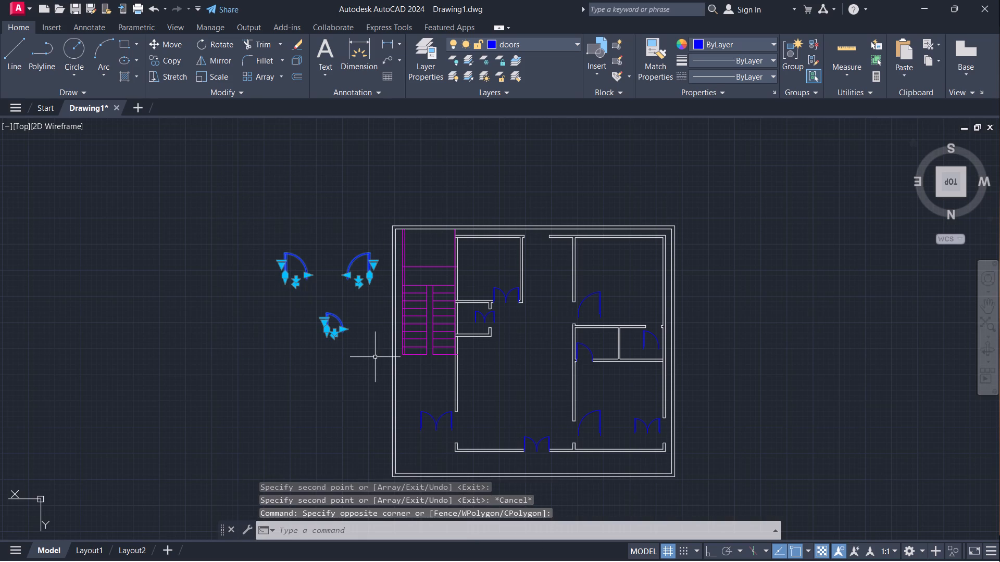
pyautogui.press('e')
pyautogui.press('Return')
# Copy the double door from the bottom wall's opening into the opening in the plan's top wall.
pyautogui.scroll(1, 560, 451)
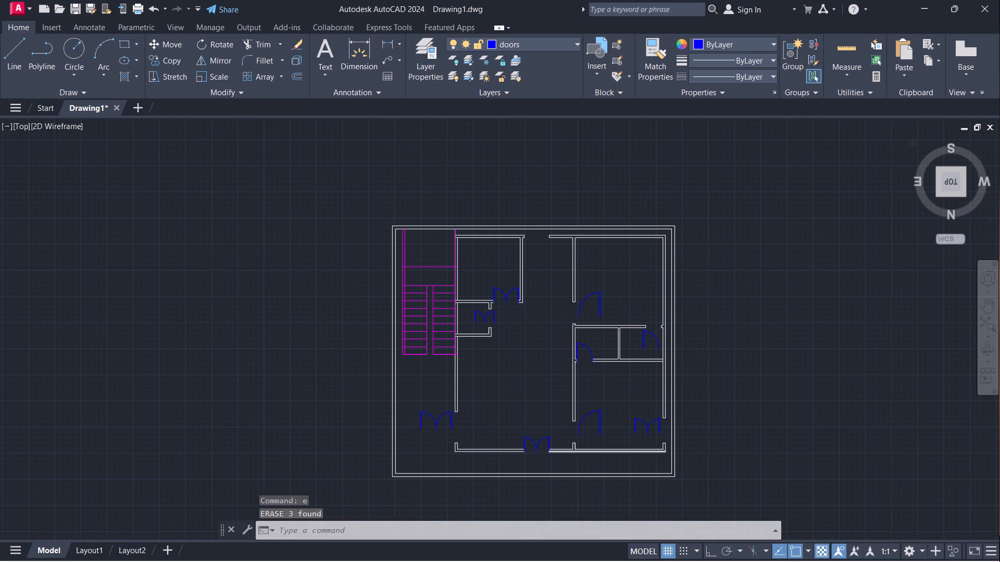
pyautogui.scroll(1, 560, 451)
pyautogui.click(530, 436)
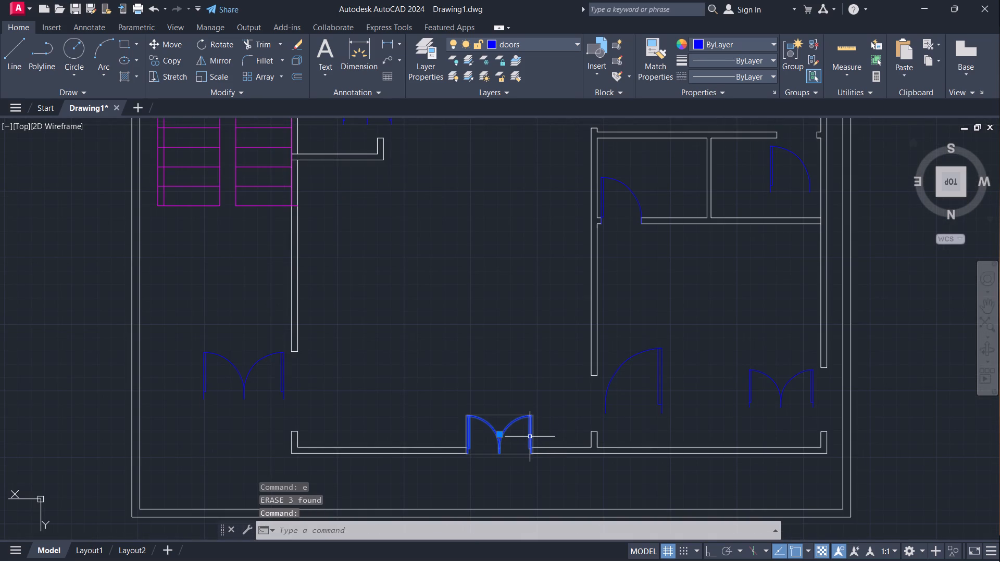
pyautogui.write('co')
pyautogui.press('Return')
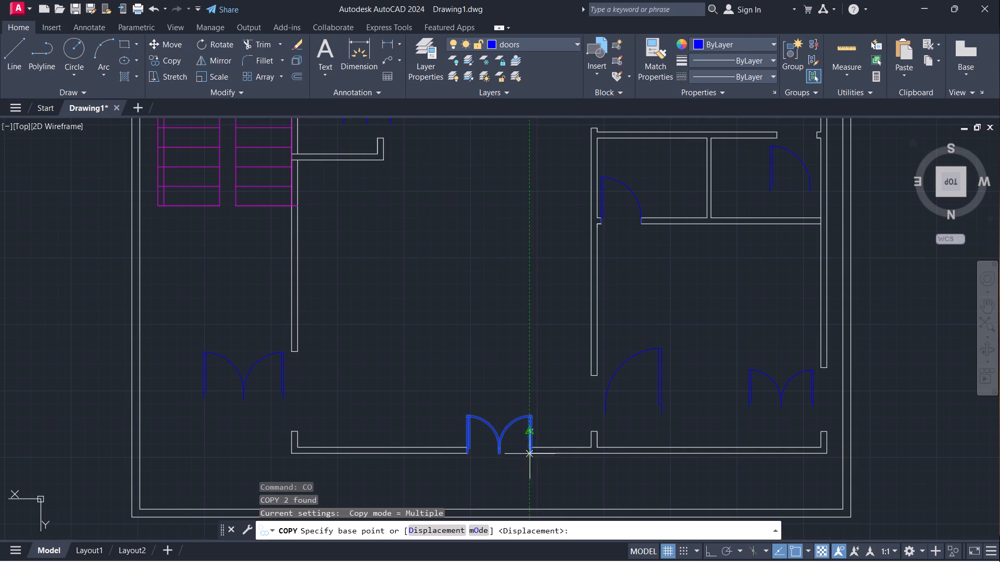
pyautogui.click(530, 458)
pyautogui.scroll(-3, 540, 280)
pyautogui.moveTo(540, 261); pyautogui.dragTo(530, 279, button='middle')
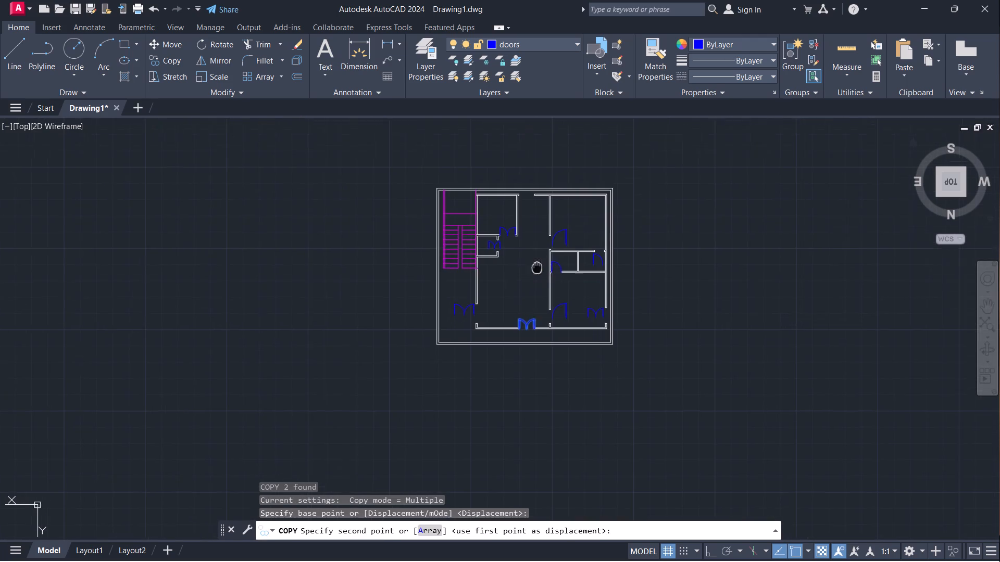
pyautogui.moveTo(530, 279); pyautogui.dragTo(507, 363, button='middle')
pyautogui.scroll(5, 502, 301)
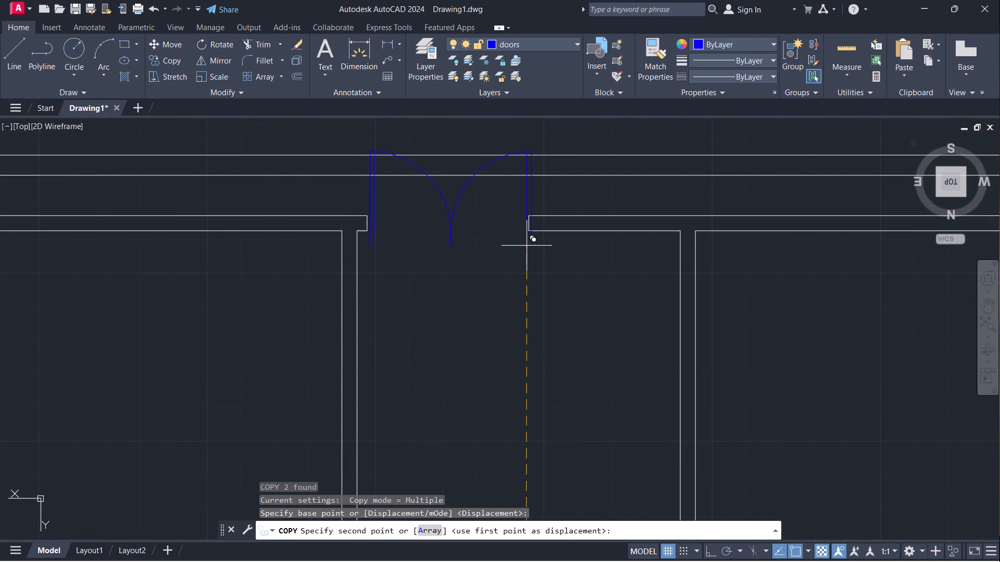
pyautogui.click(524, 232)
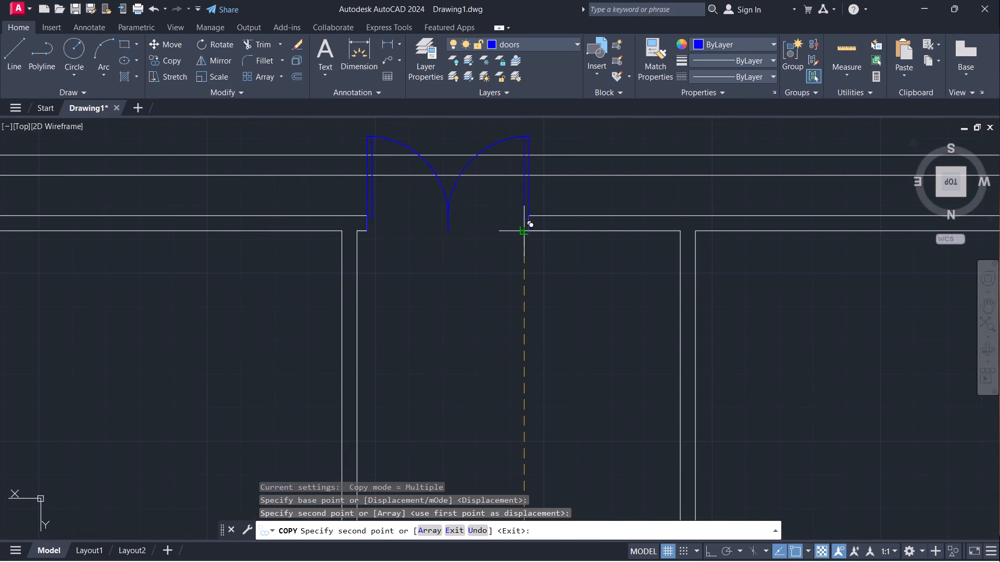
pyautogui.scroll(-3, 524, 289)
pyautogui.press('Escape')
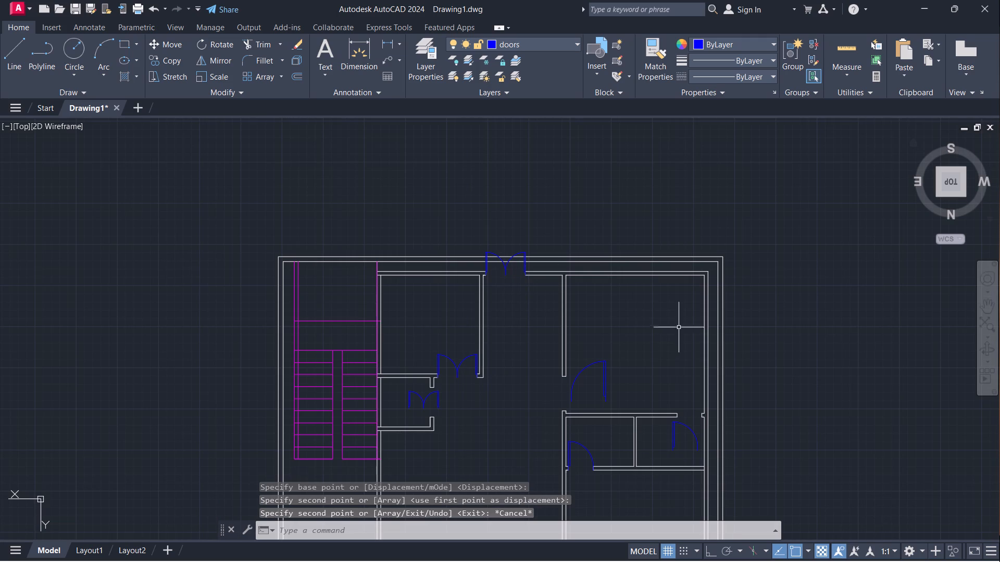
# Rotate the single door in the upper-right room 270° about its hinge-side end so the leaf lies horizontal.
pyautogui.click(605, 391)
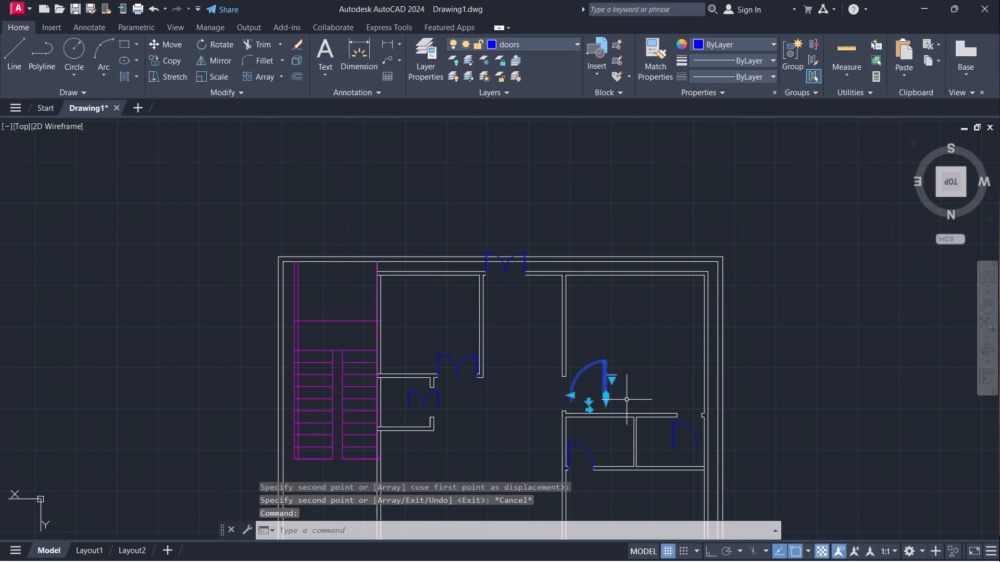
pyautogui.write('ro')
pyautogui.press('Return')
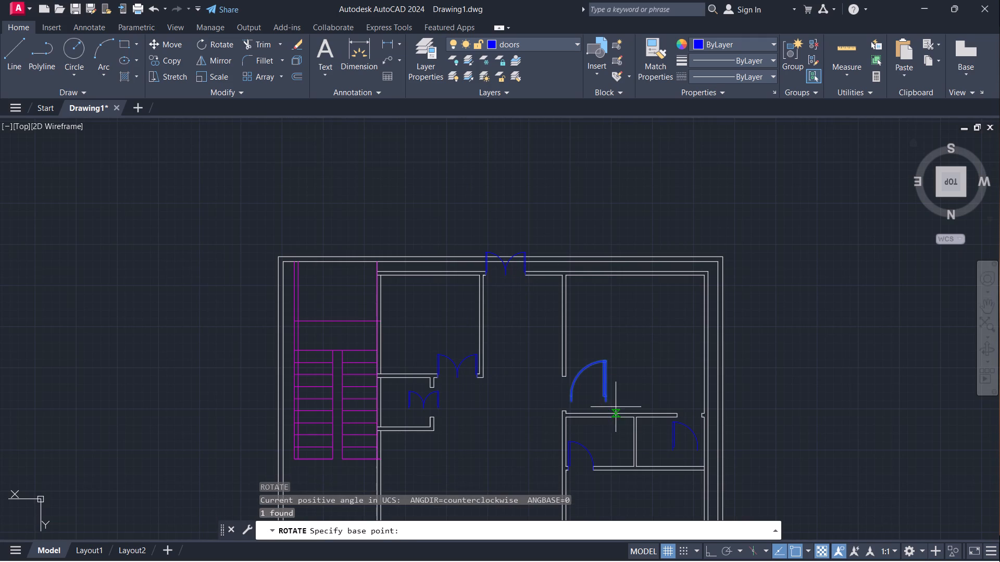
pyautogui.click(608, 405)
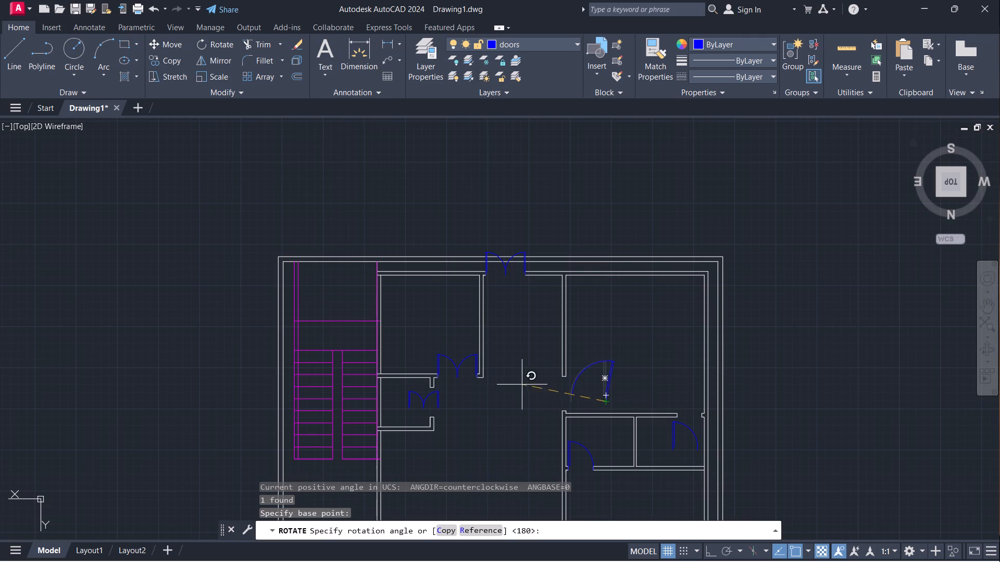
pyautogui.click(603, 317)
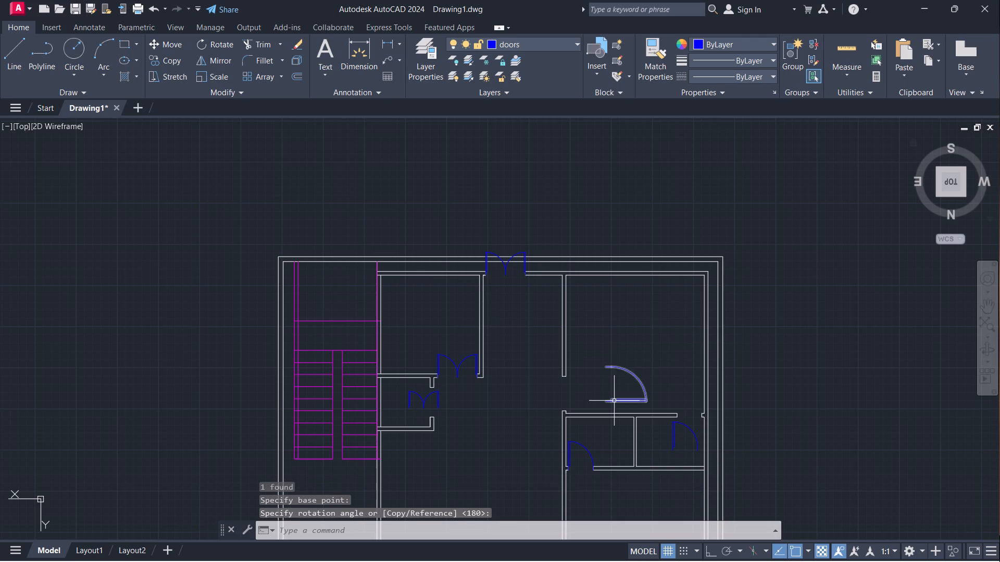
# Move the rotated door by its hinge-side corner onto the wall end below the upper-right room's doorway.
pyautogui.click(614, 401)
pyautogui.press('m')
pyautogui.press('Return')
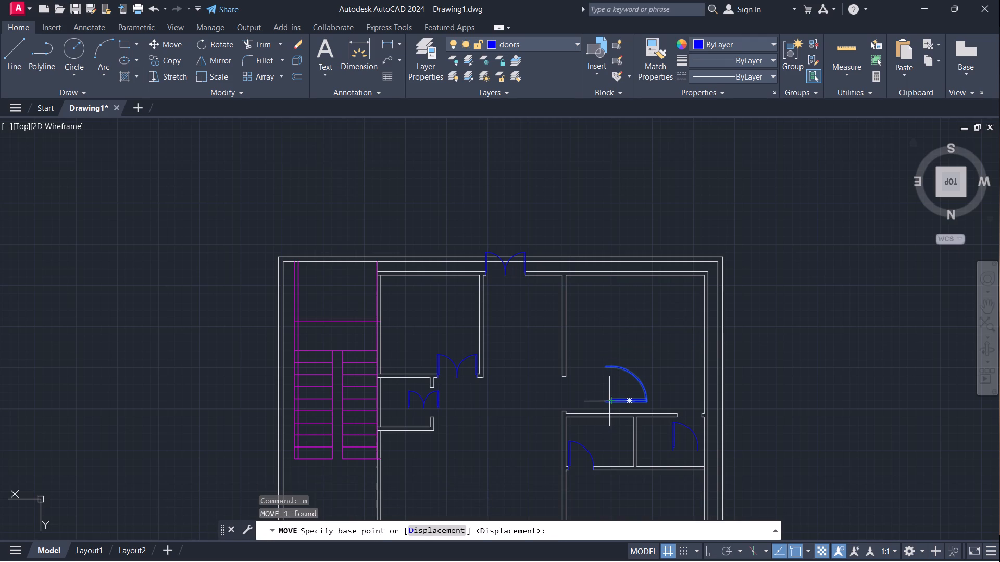
pyautogui.scroll(4, 603, 405)
pyautogui.click(615, 389)
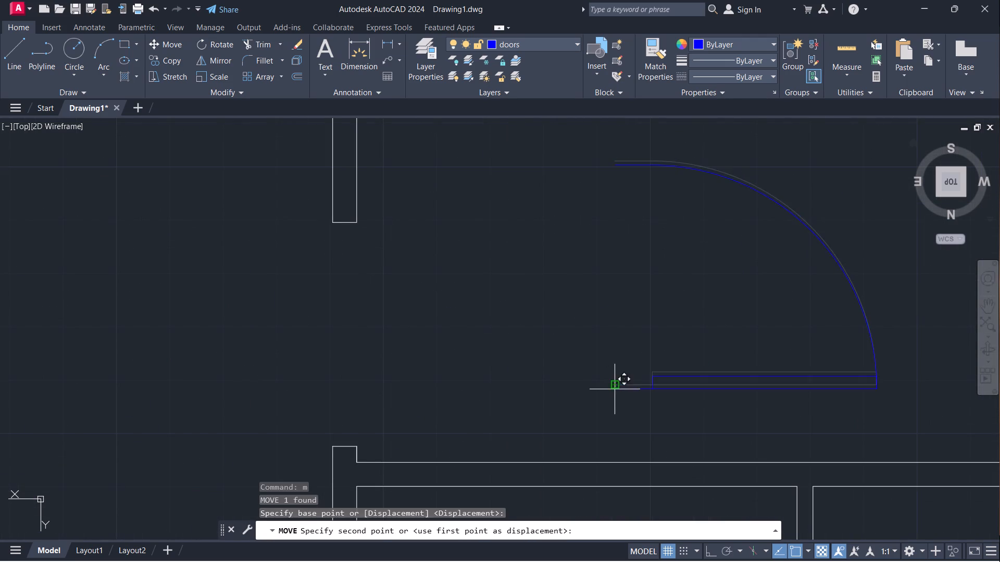
pyautogui.click(331, 448)
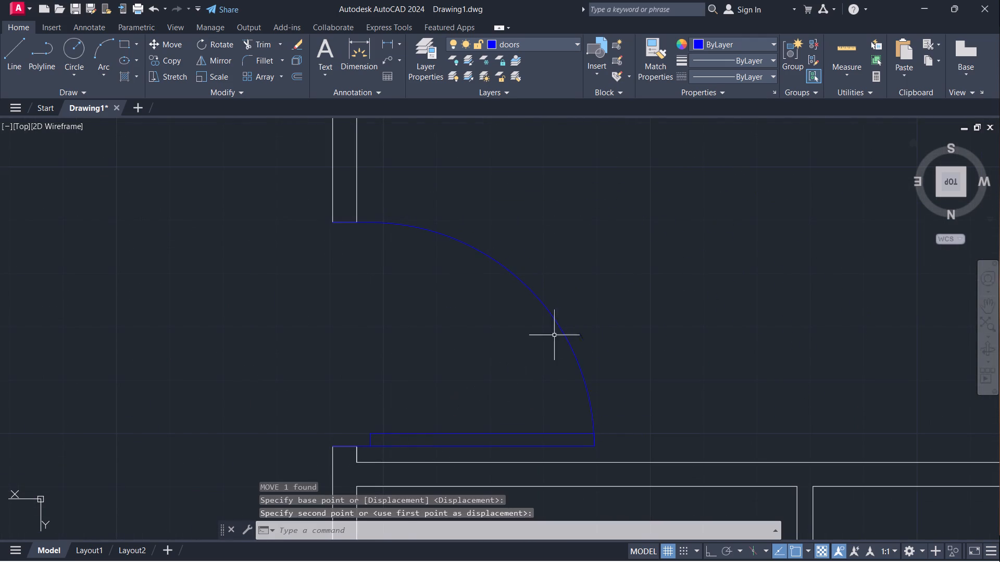
# Rotate the single door in the lower-right room 270° about its hinge-side end so the leaf lies horizontal.
pyautogui.scroll(-5, 588, 312)
pyautogui.scroll(3, 578, 441)
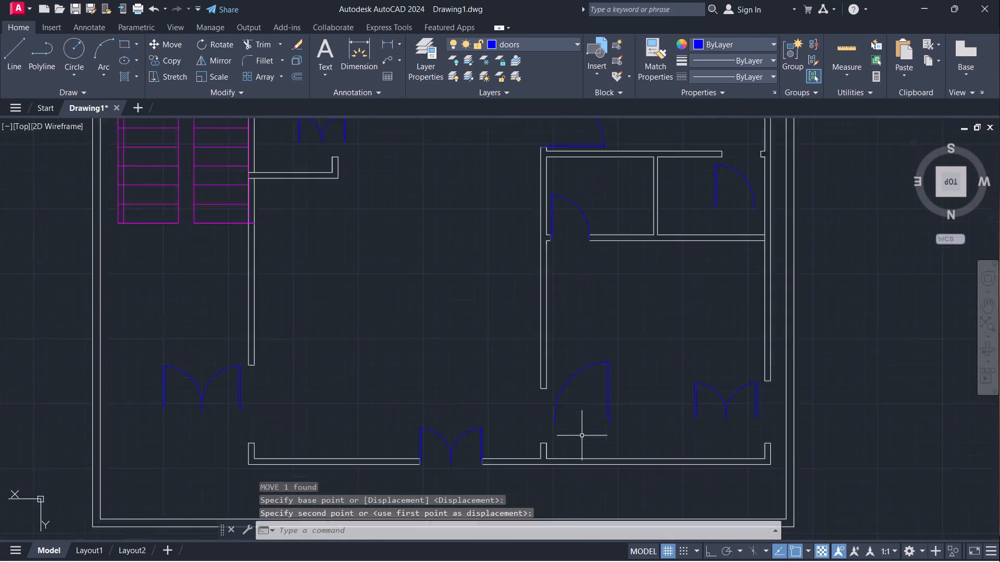
pyautogui.click(627, 409)
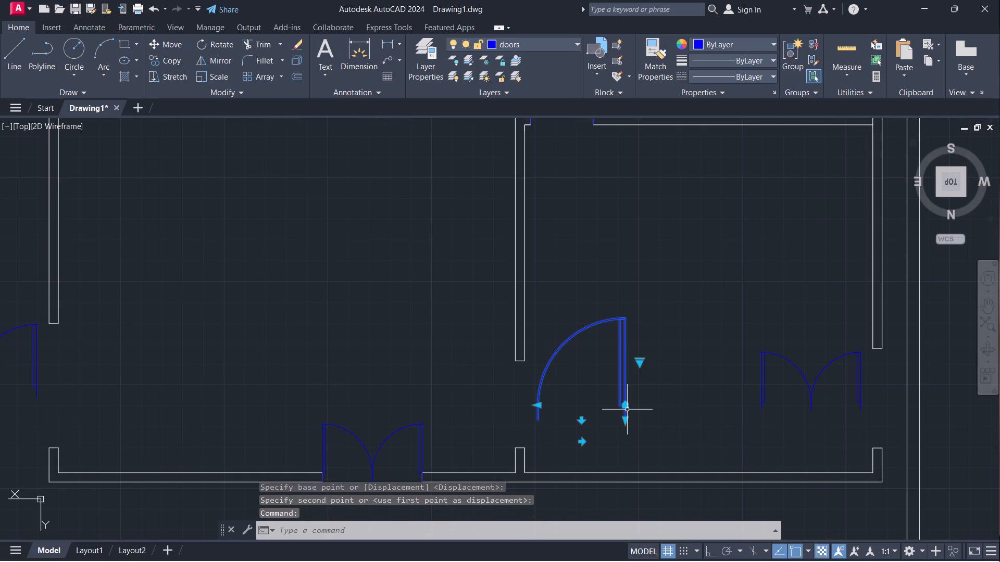
pyautogui.write('ro')
pyautogui.press('Return')
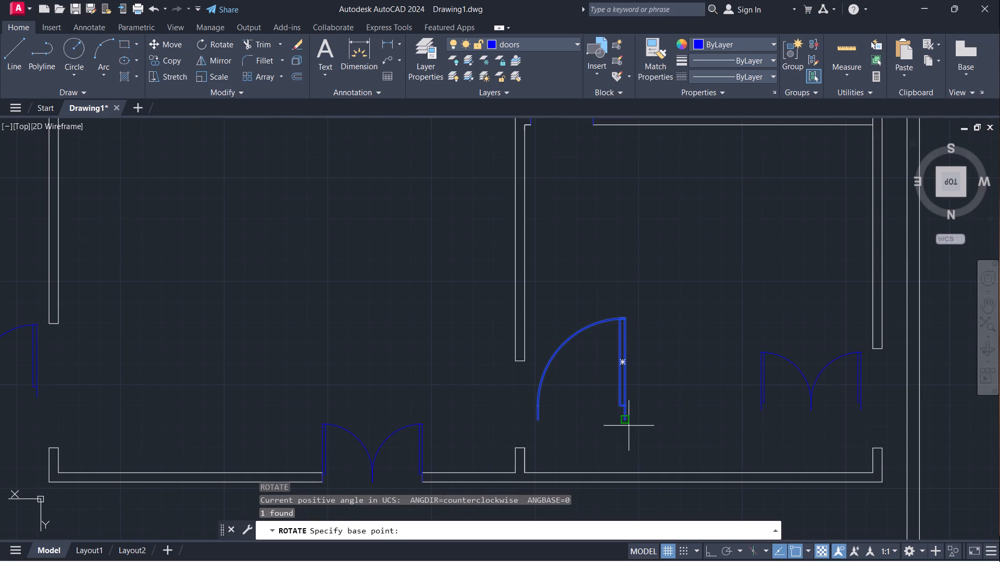
pyautogui.click(629, 426)
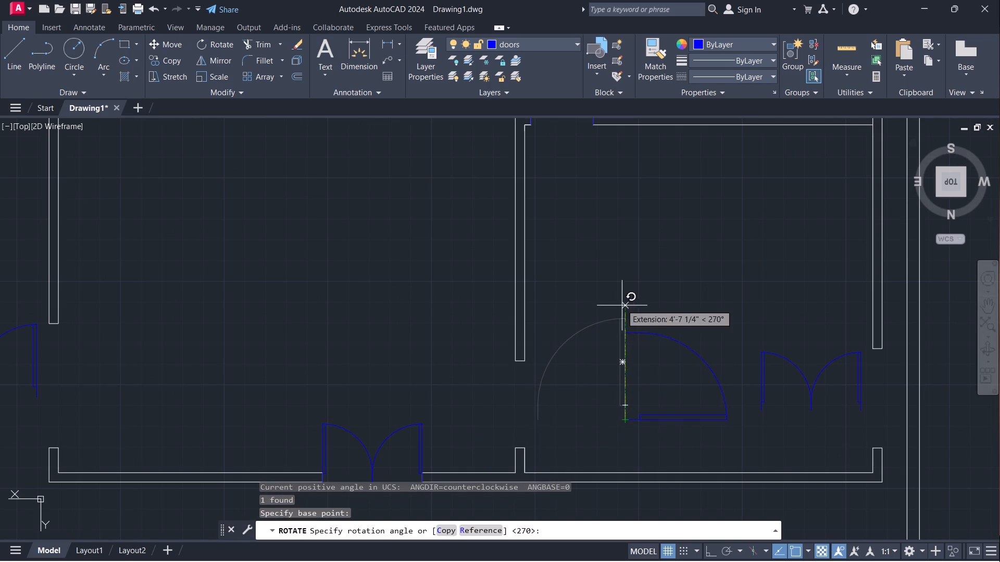
pyautogui.click(624, 278)
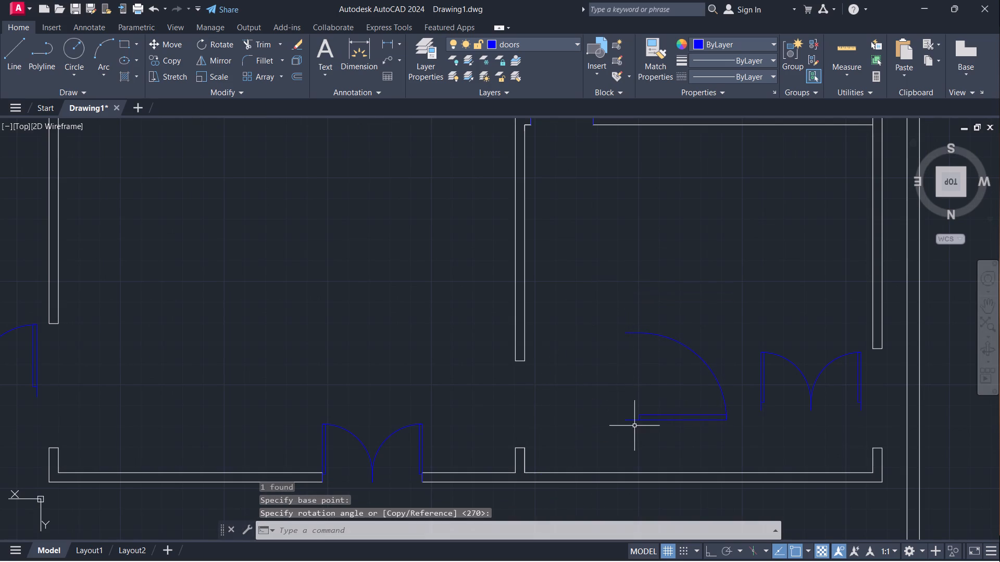
# Move the rotated single door by its hinge-side corner onto the wall end below the lower-right room's doorway.
pyautogui.click(636, 420)
pyautogui.press('m')
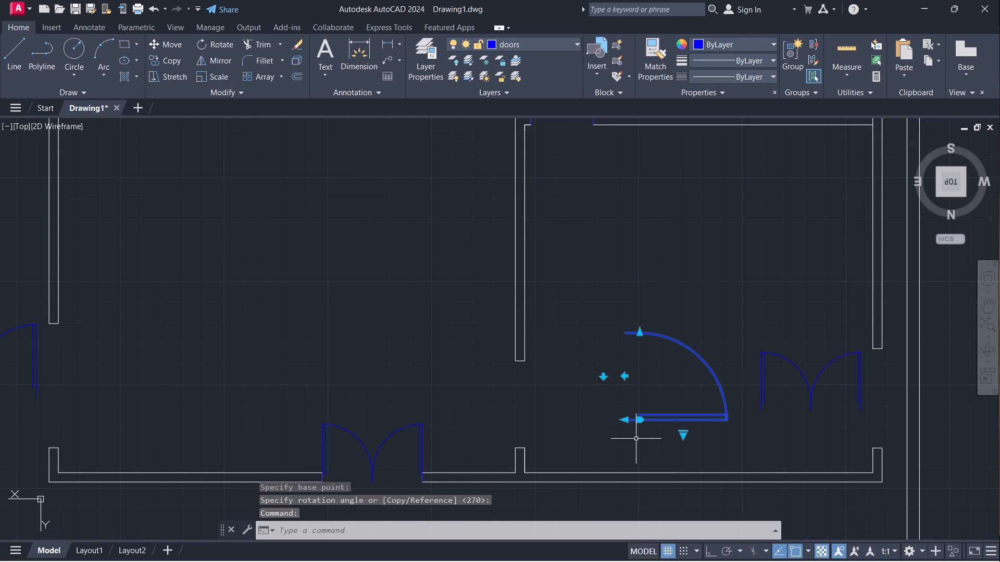
pyautogui.press('Return')
pyautogui.click(624, 423)
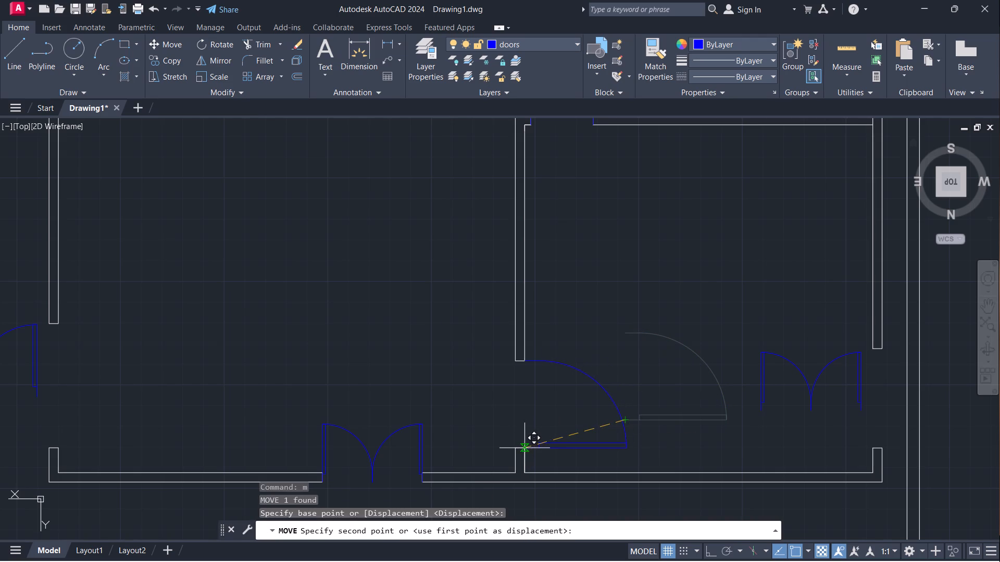
pyautogui.click(515, 449)
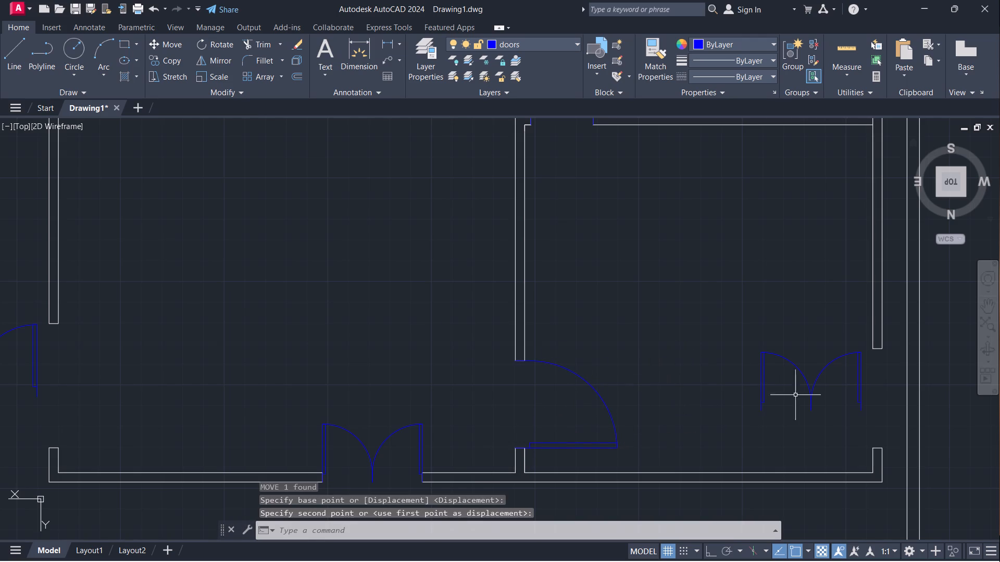
# Rotate the double door in the lower-right room 90° about its right leaf's hinge end so both leaves lie horizontal.
pyautogui.click(810, 397)
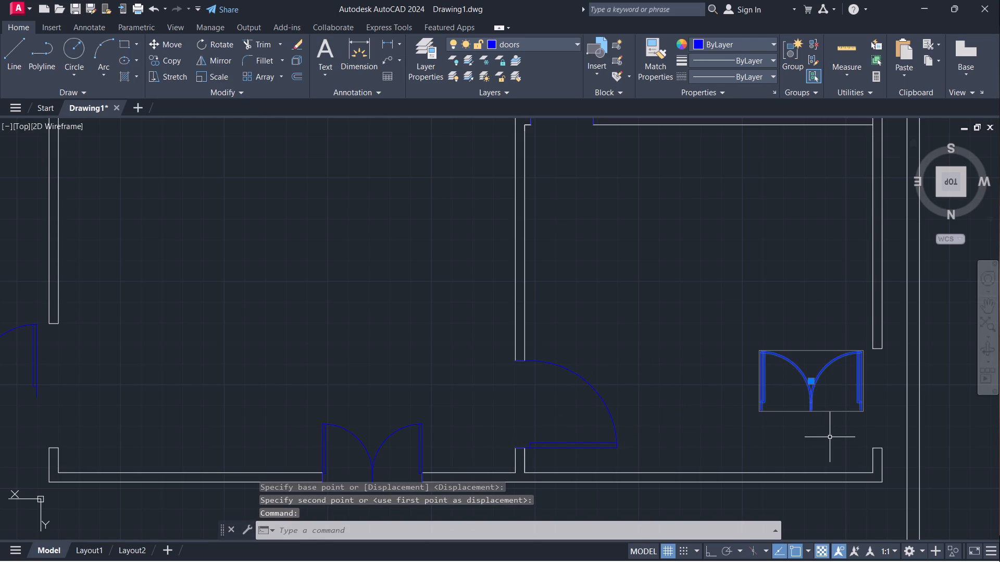
pyautogui.write('ro')
pyautogui.press('Return')
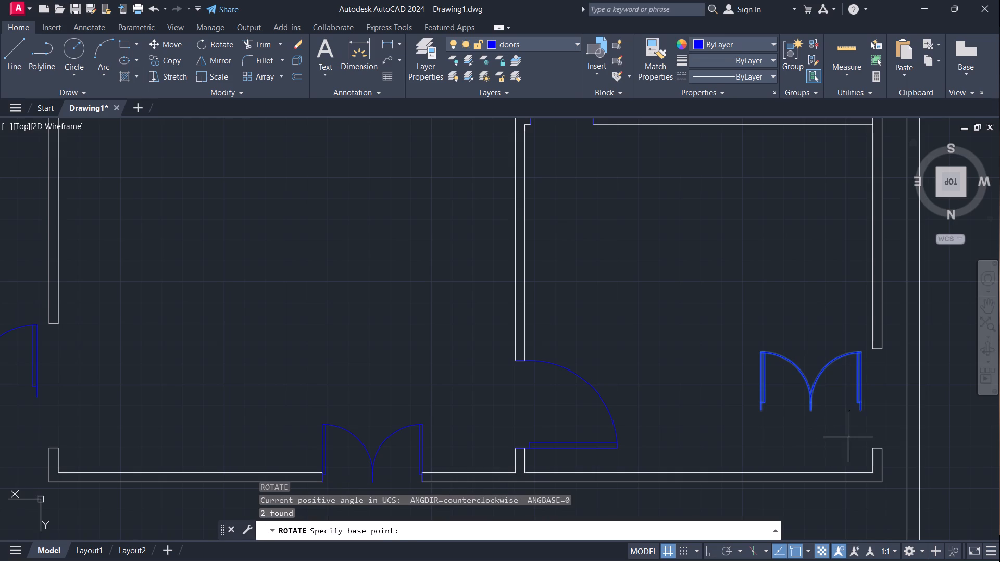
pyautogui.click(859, 413)
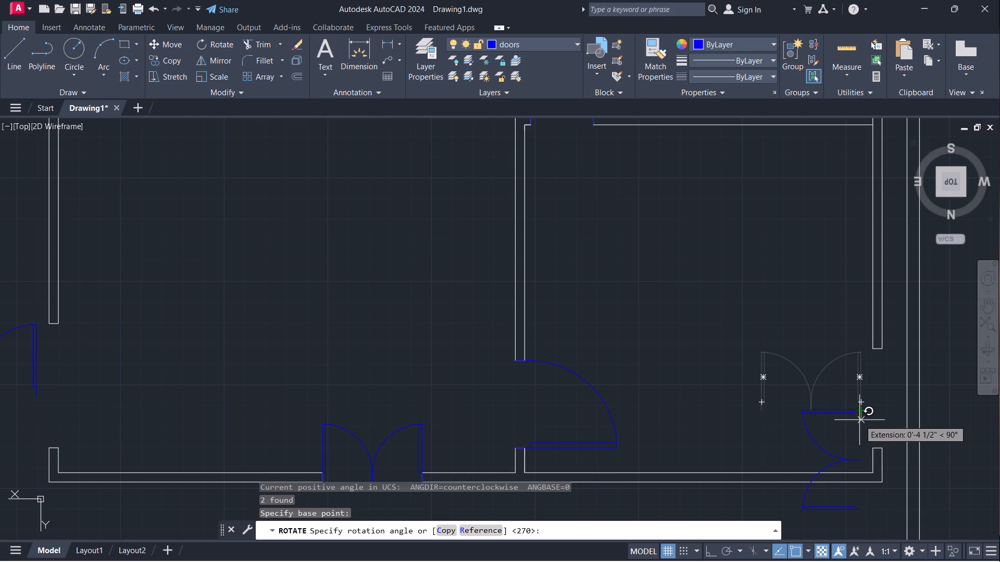
pyautogui.click(859, 420)
# Move the rotated double door by its upper hinge end onto the outer wall corner above the lower-right room's exterior opening.
pyautogui.click(854, 410)
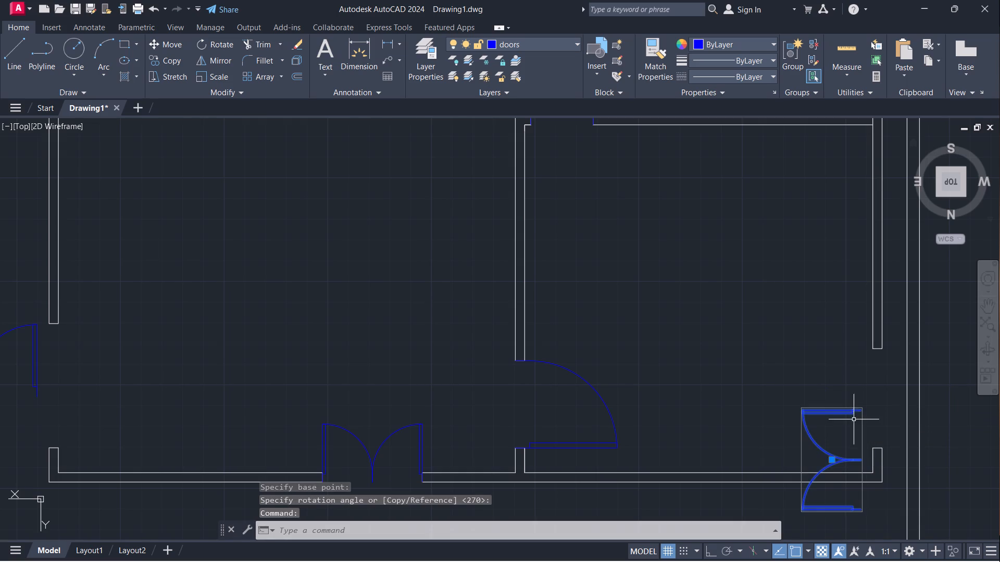
pyautogui.press('m')
pyautogui.press('Return')
pyautogui.click(862, 413)
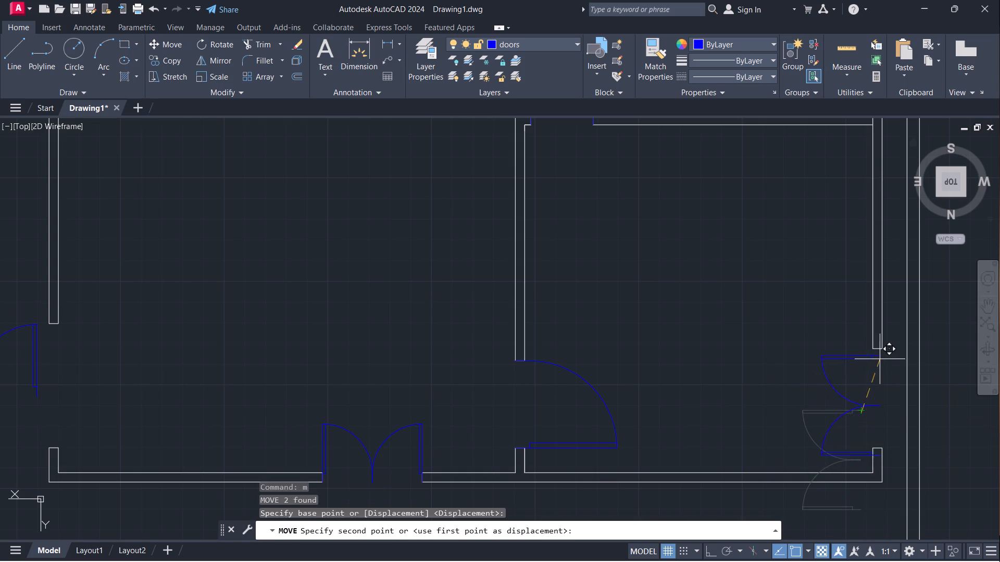
pyautogui.scroll(3, 881, 354)
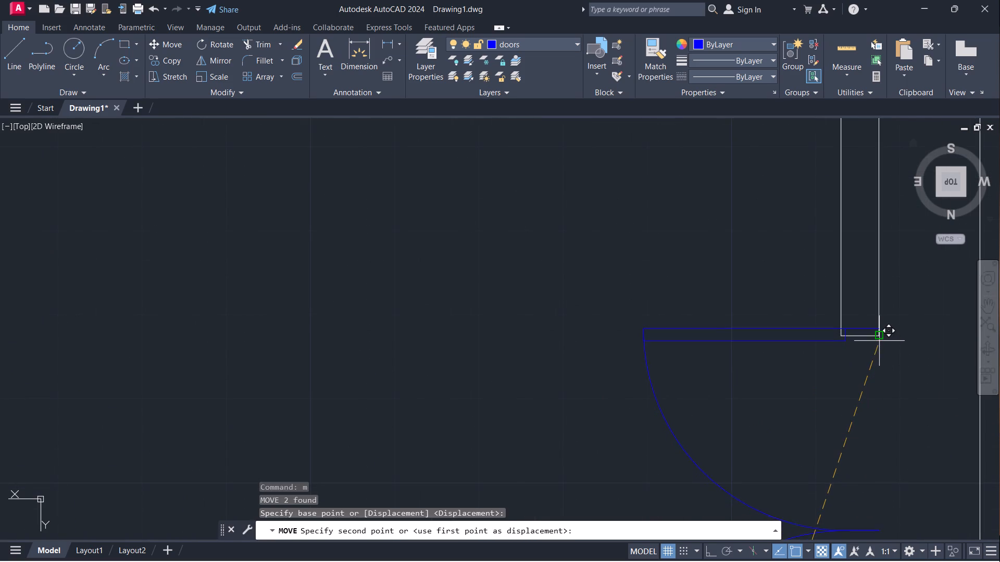
pyautogui.click(853, 361)
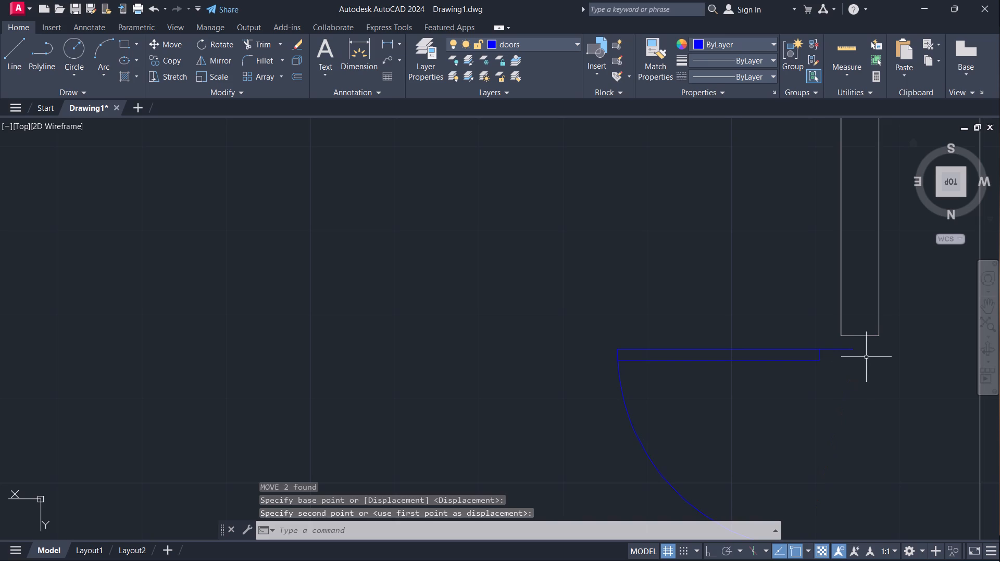
pyautogui.click(847, 349)
pyautogui.press('m')
pyautogui.press('Return')
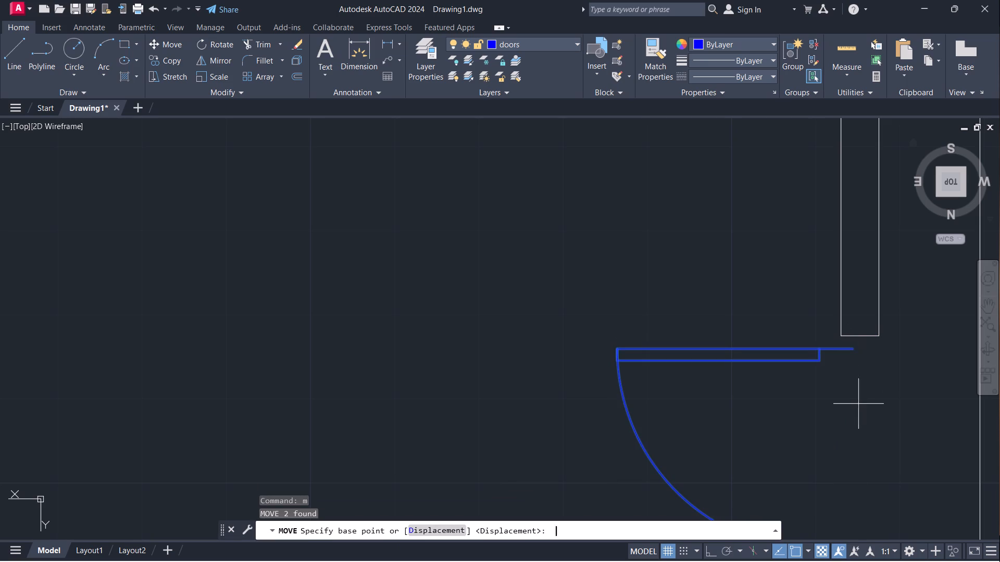
pyautogui.click(854, 353)
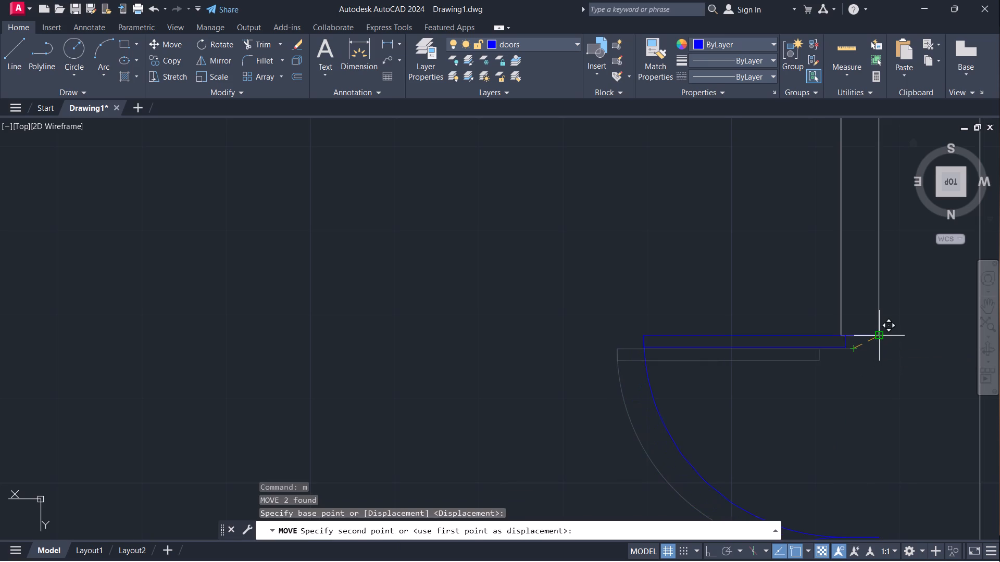
pyautogui.click(879, 337)
# Mirror the double door in the top wall's opening across a horizontal line just below the wall, keeping the source.
pyautogui.scroll(-4, 729, 371)
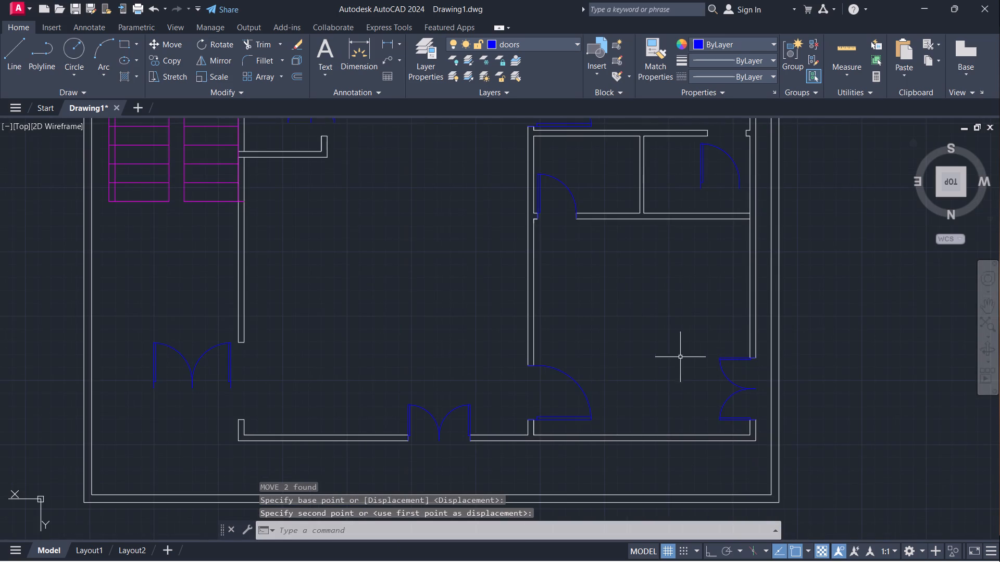
pyautogui.scroll(-1, 654, 365)
pyautogui.moveTo(659, 351); pyautogui.dragTo(694, 405, button='middle')
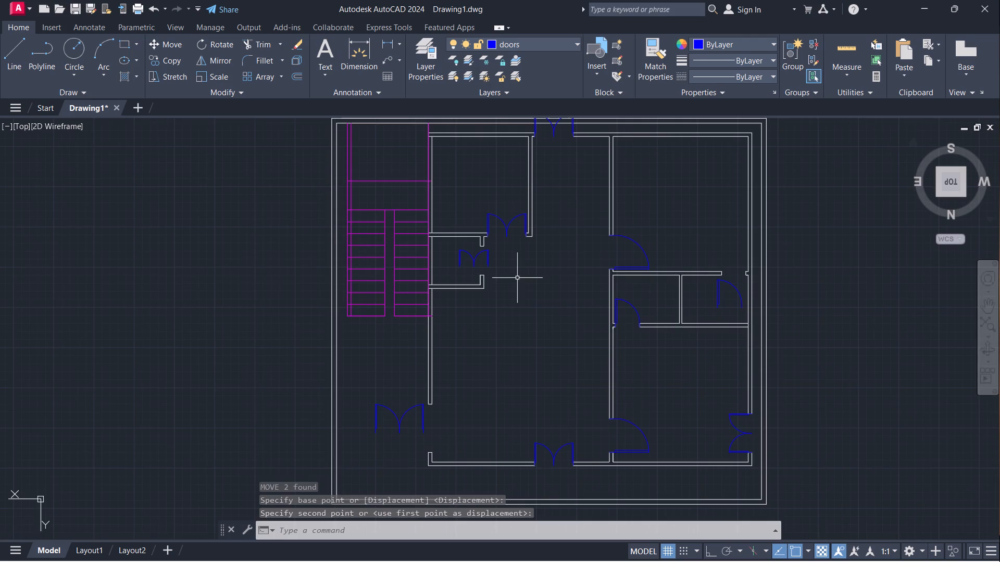
pyautogui.moveTo(520, 281); pyautogui.dragTo(584, 356, button='middle')
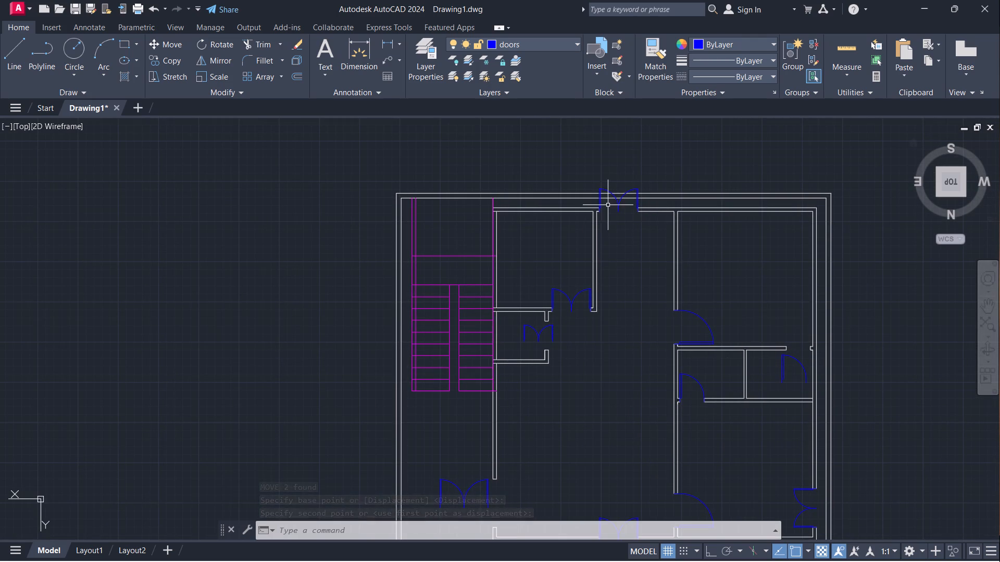
pyautogui.click(616, 201)
pyautogui.write('mi')
pyautogui.press('Return')
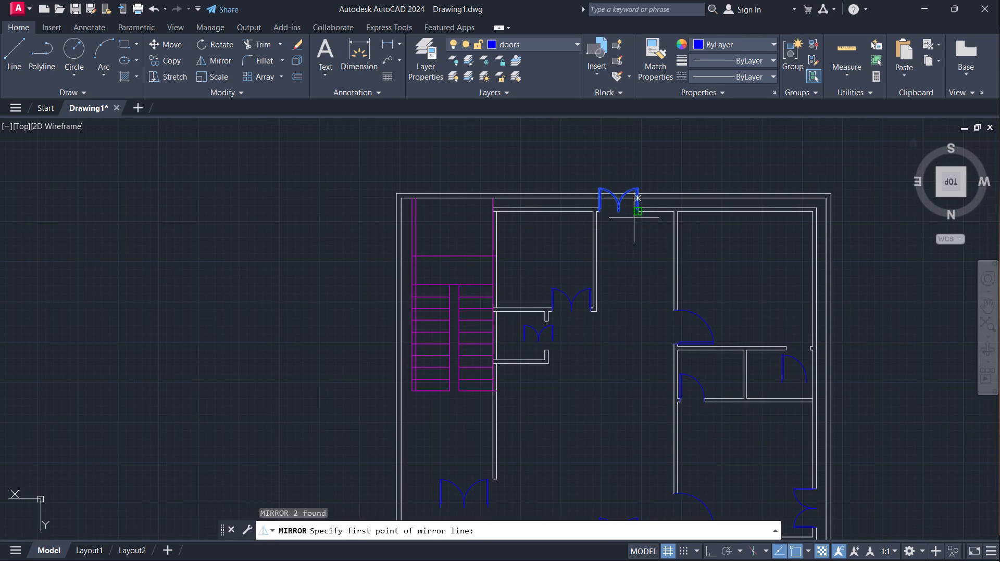
pyautogui.click(635, 224)
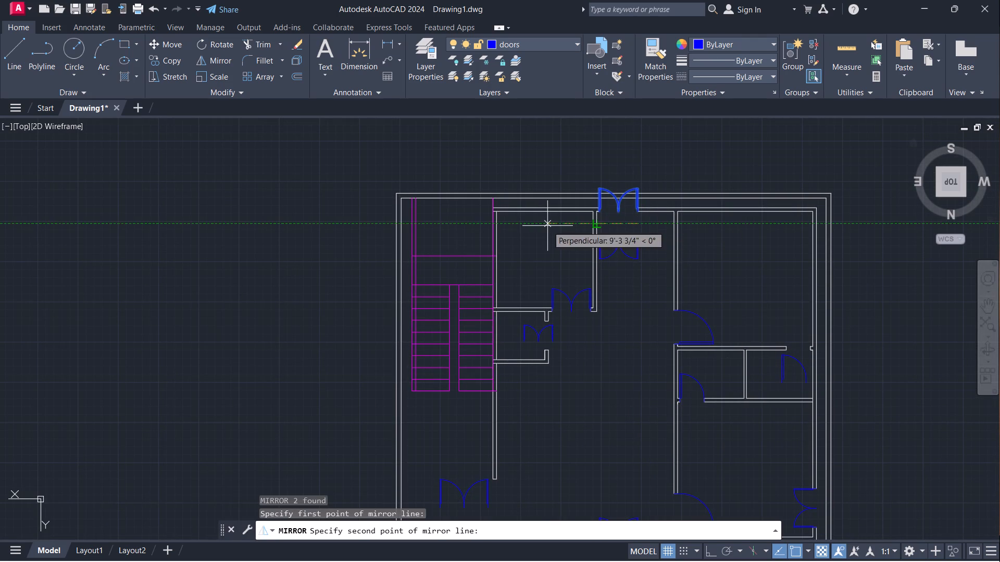
pyautogui.click(547, 226)
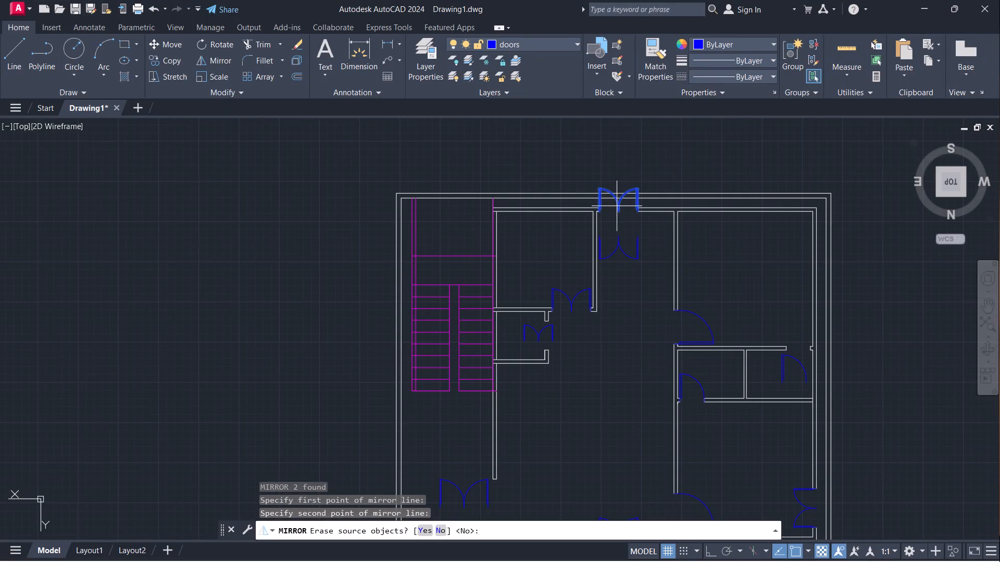
pyautogui.press('Return')
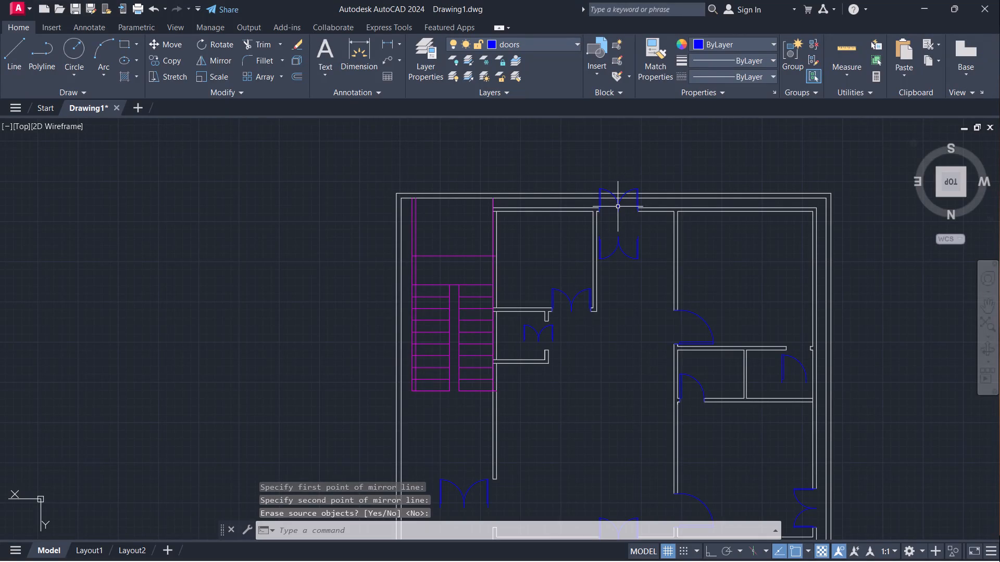
# Erase the original outward-facing double door from the top wall's opening.
pyautogui.click(618, 207)
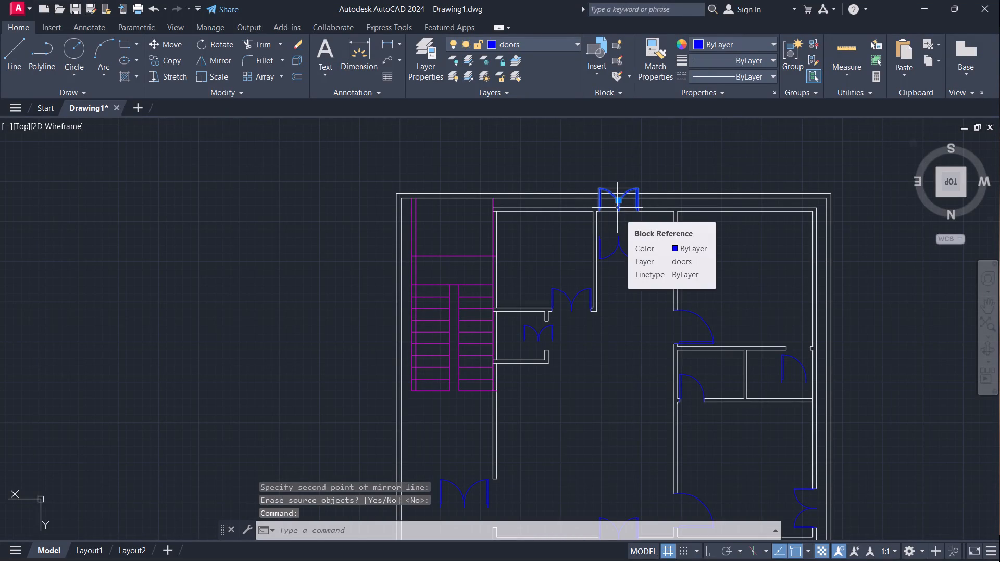
pyautogui.press('e')
pyautogui.press('Return')
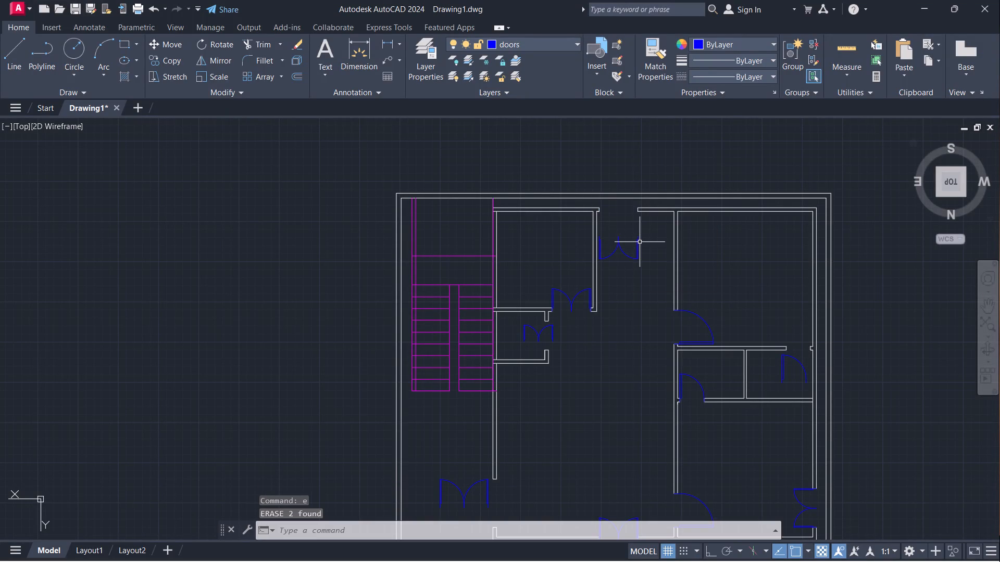
# Move the mirrored double door by its right hinge end onto the outer wall corner of the top wall's opening.
pyautogui.click(637, 242)
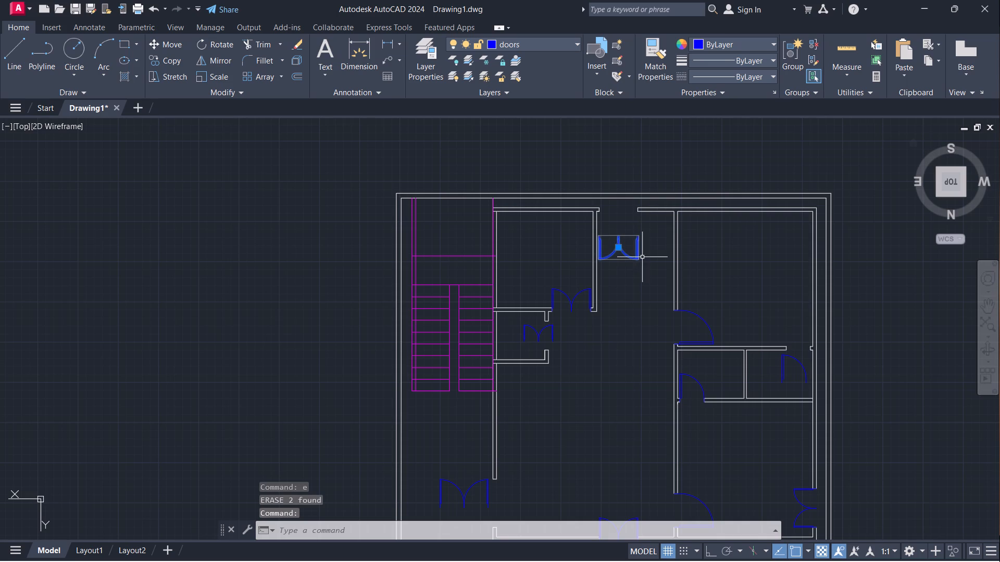
pyautogui.press('m')
pyautogui.press('Return')
pyautogui.scroll(2, 644, 229)
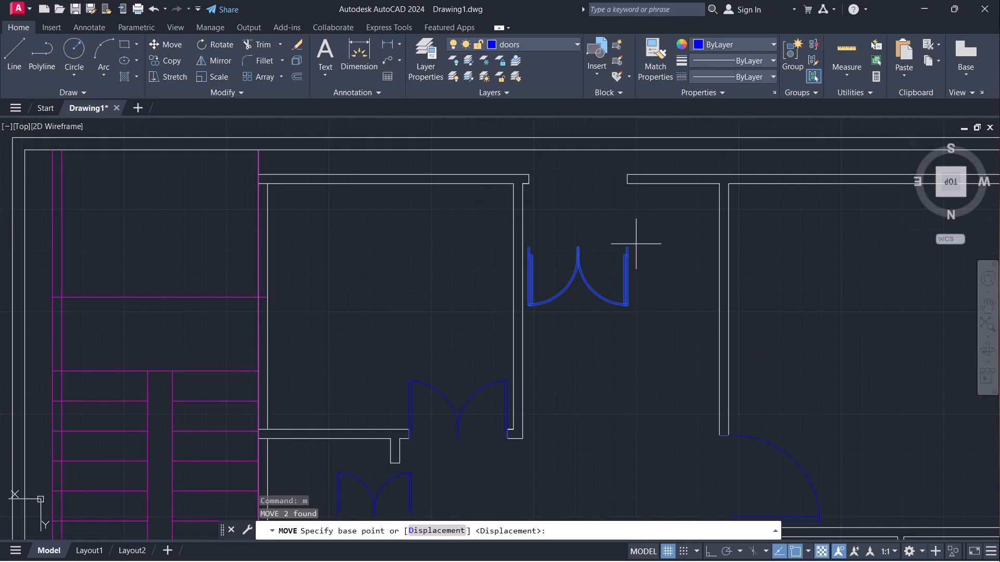
pyautogui.click(630, 248)
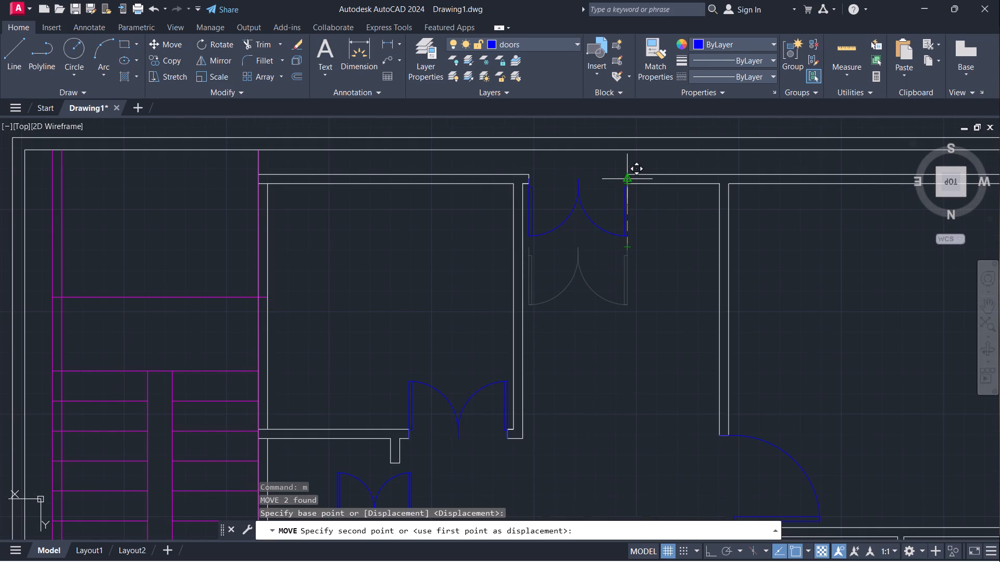
pyautogui.click(626, 174)
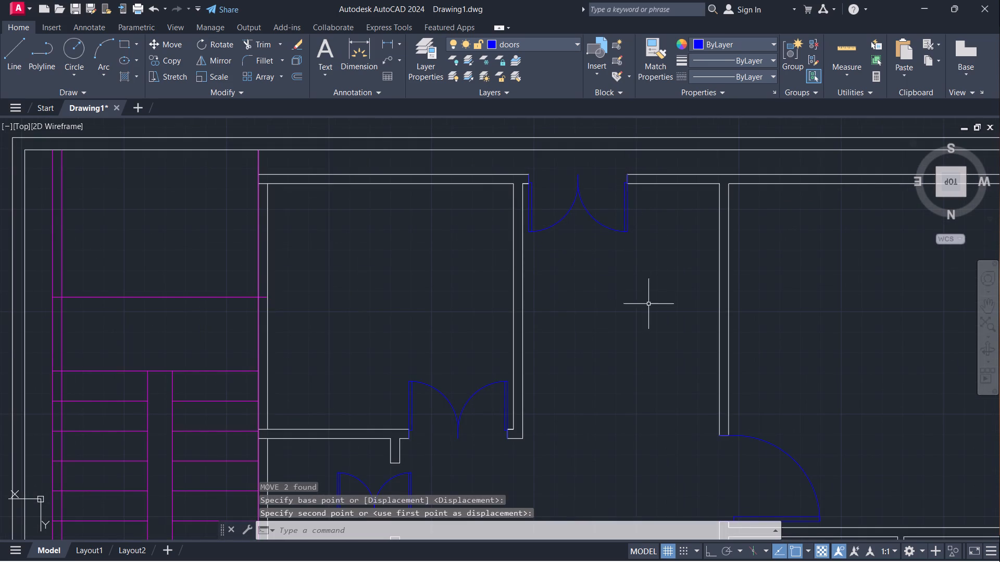
# Rotate the small double door by the little room beside the staircase 90° about its right leaf's hinge end.
pyautogui.scroll(-1, 653, 297)
pyautogui.moveTo(653, 313); pyautogui.dragTo(681, 224, button='middle')
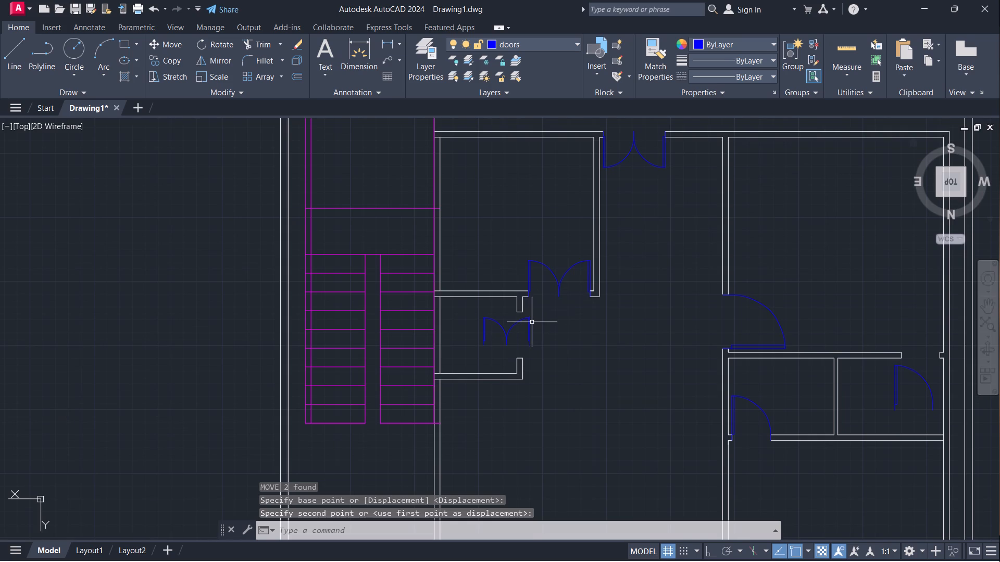
pyautogui.click(531, 323)
pyautogui.write('ro')
pyautogui.press('Return')
pyautogui.click(530, 348)
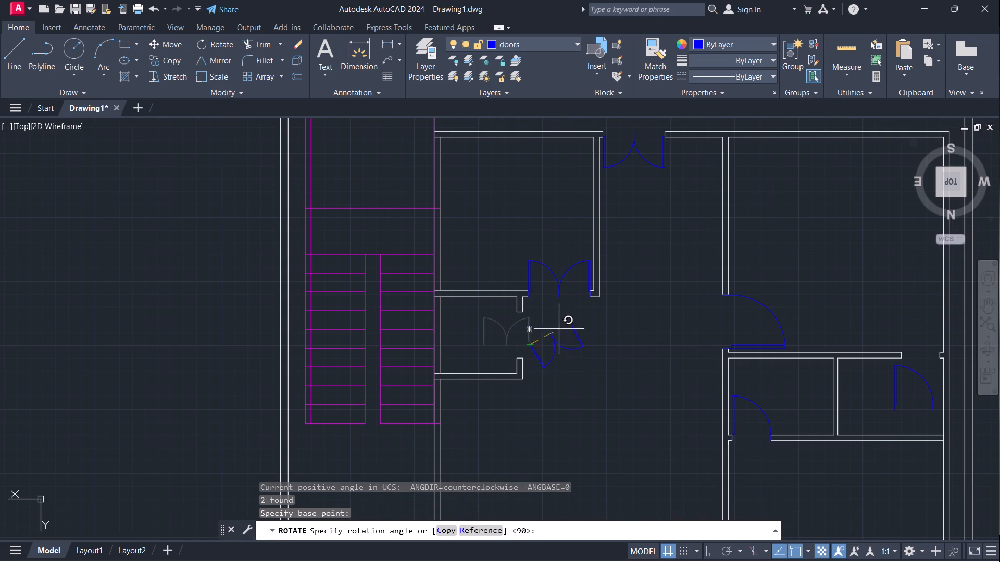
pyautogui.click(530, 404)
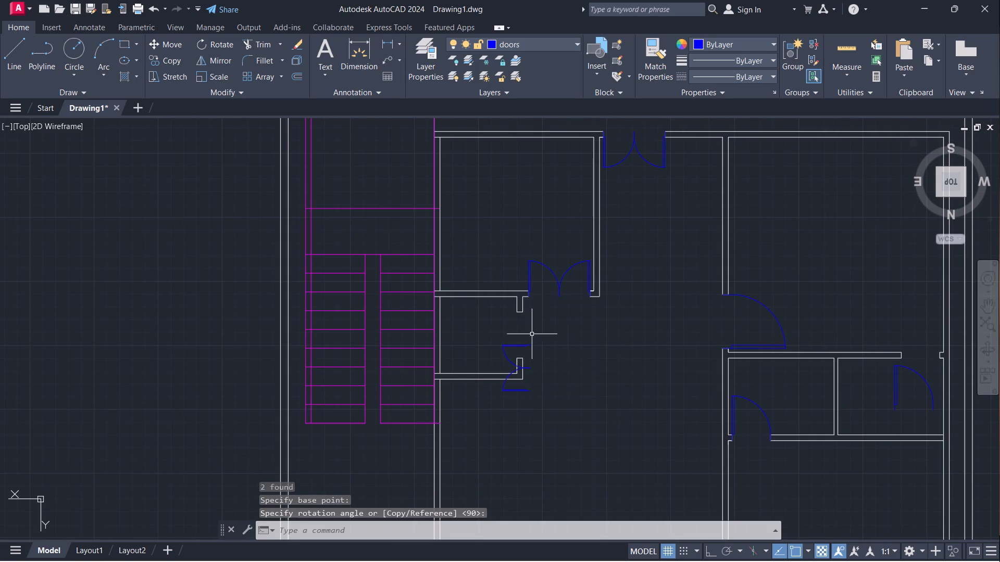
# Move the rotated small double door by its upper hinge end onto the outer wall corner above the little room's opening.
pyautogui.click(524, 343)
pyautogui.press('m')
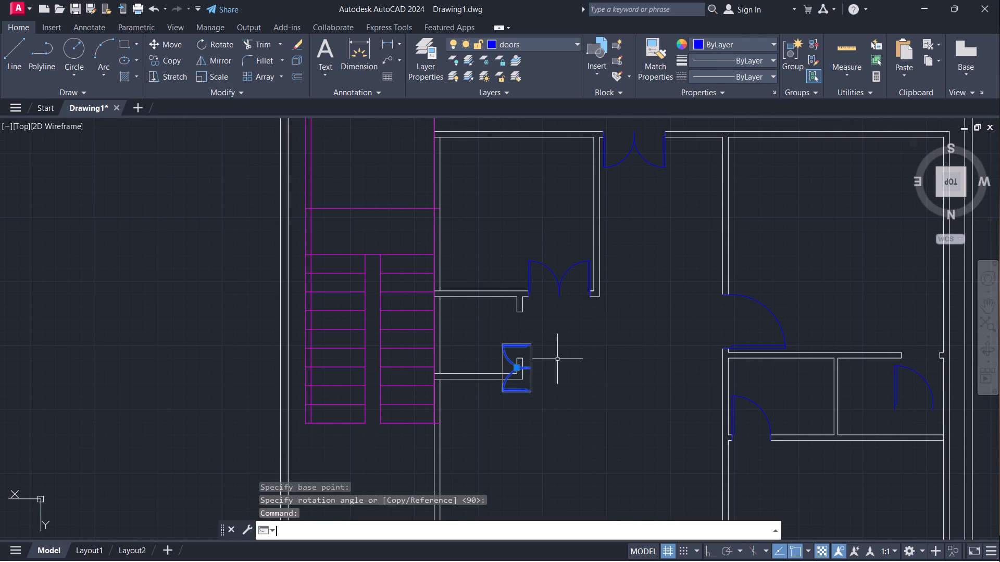
pyautogui.press('Return')
pyautogui.click(533, 346)
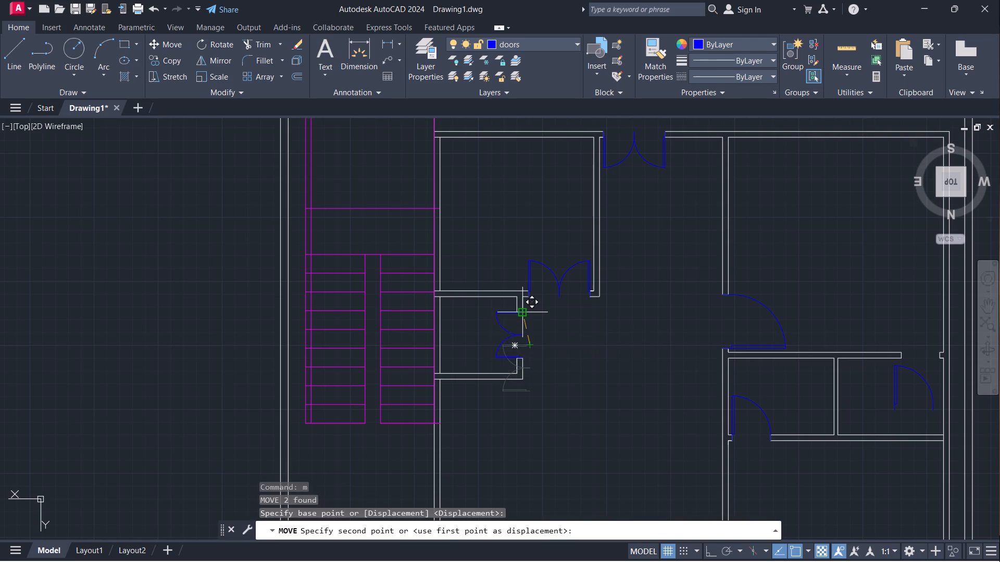
pyautogui.scroll(4, 519, 312)
pyautogui.click(535, 311)
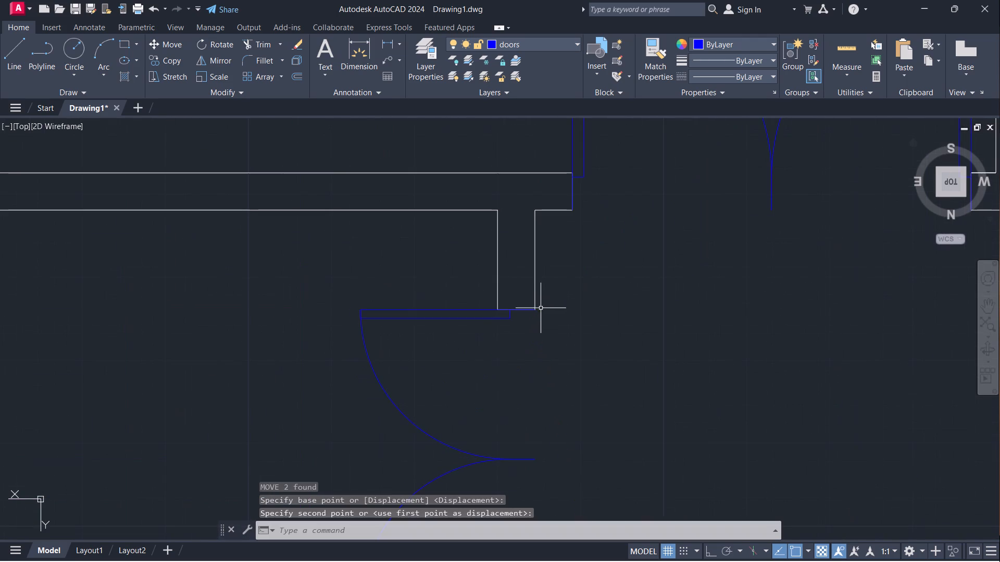
# Create a new layer named windows, set its colour to green and make it the current layer.
pyautogui.scroll(-4, 583, 290)
pyautogui.scroll(-1, 632, 304)
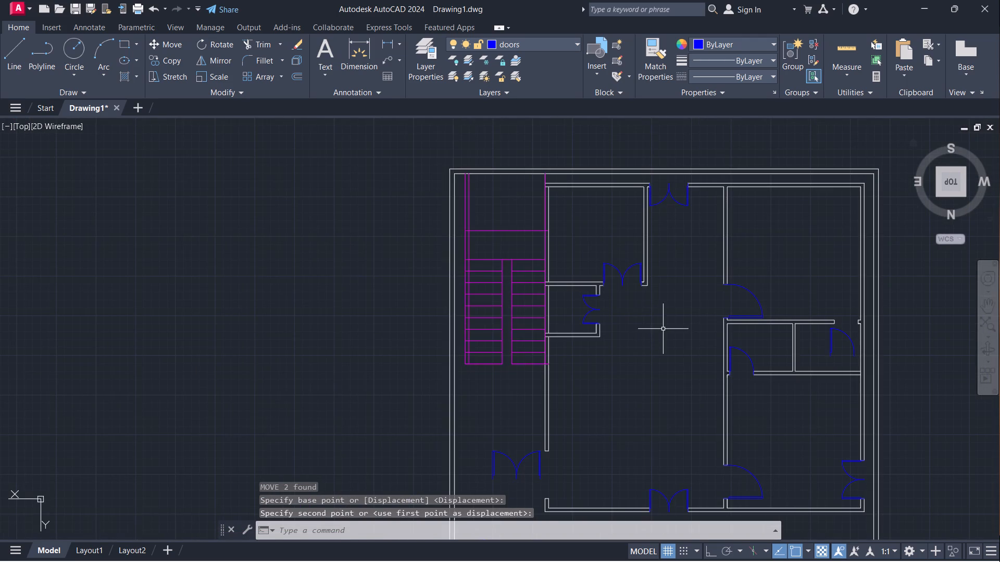
pyautogui.moveTo(664, 329); pyautogui.dragTo(633, 317, button='middle')
pyautogui.scroll(-1, 633, 316)
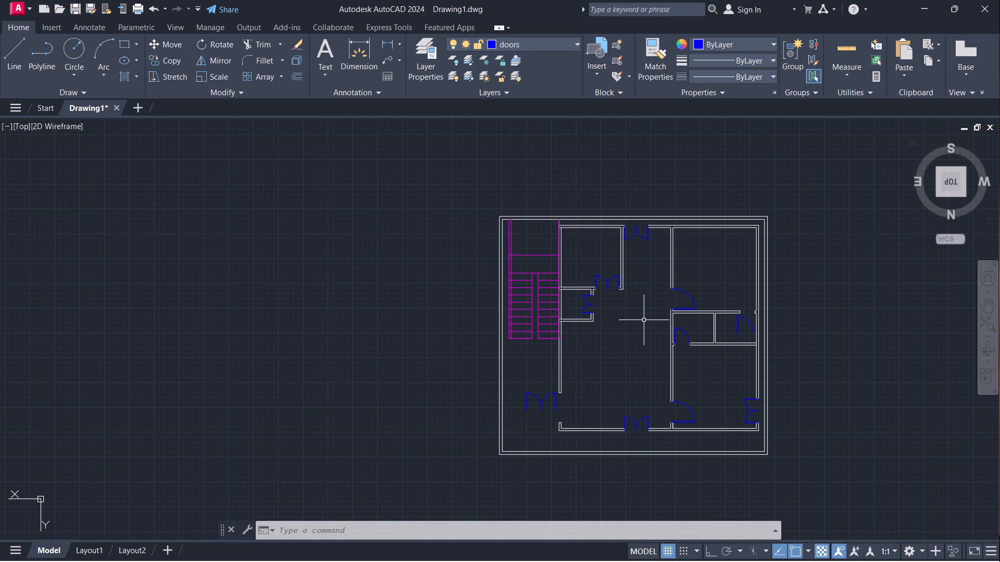
pyautogui.moveTo(648, 339); pyautogui.dragTo(591, 340, button='middle')
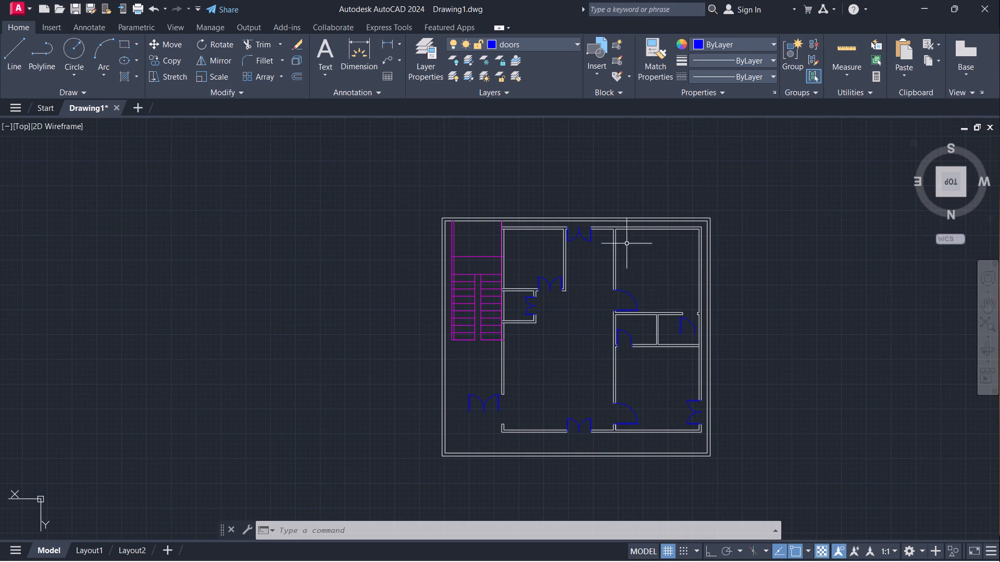
pyautogui.doubleClick(423, 56)
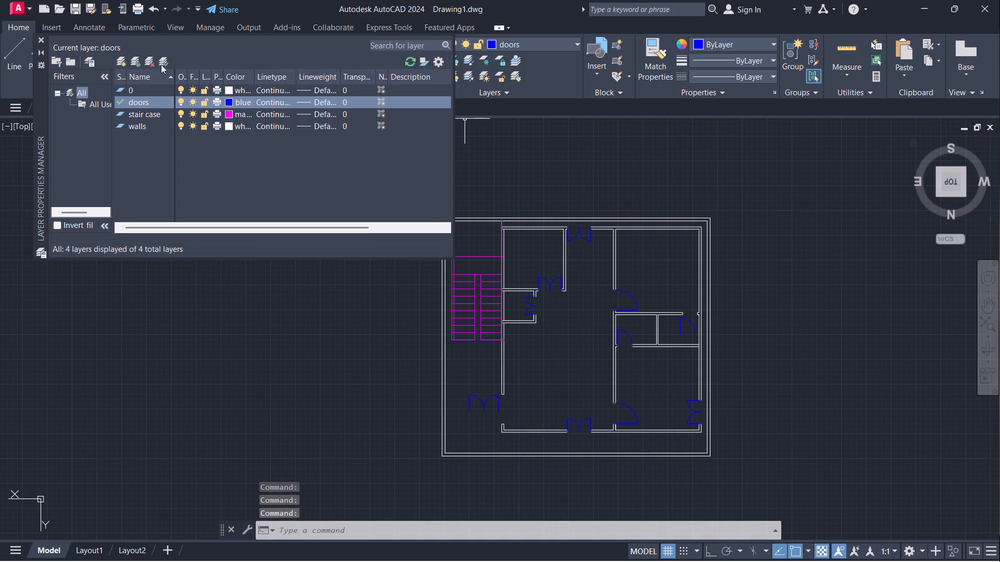
pyautogui.click(119, 60)
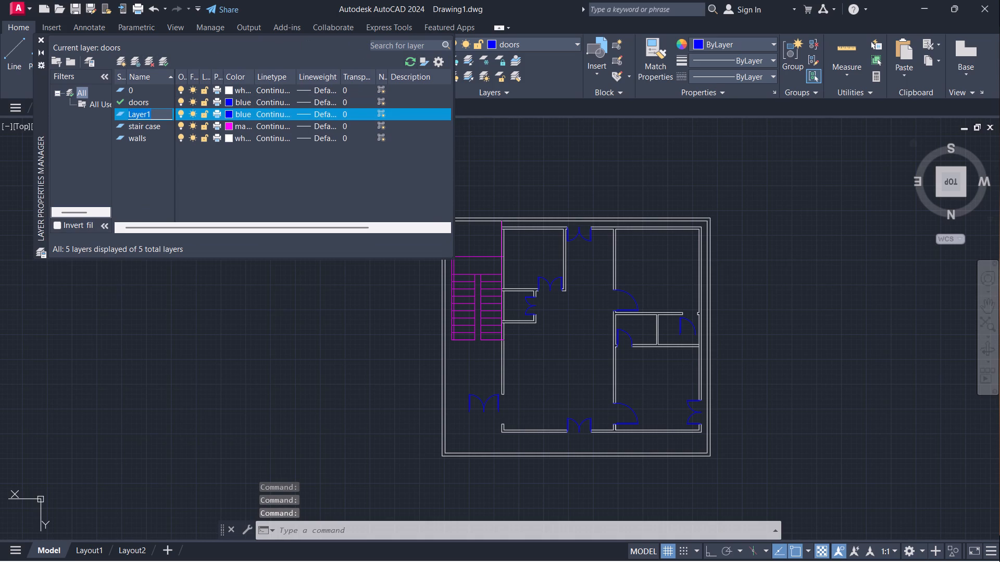
pyautogui.press('BackSpace')
pyautogui.write('windows')
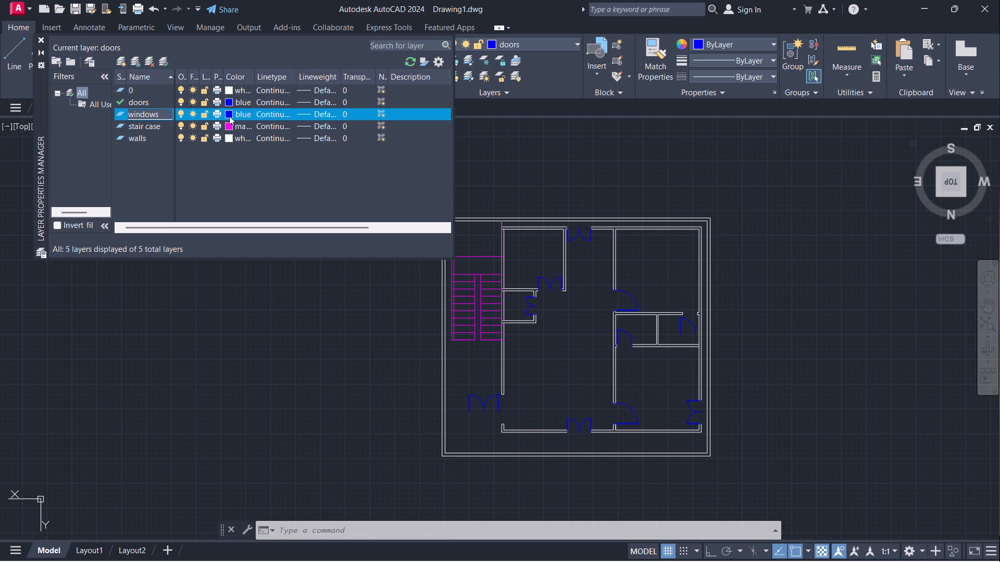
pyautogui.click(229, 115)
pyautogui.click(418, 314)
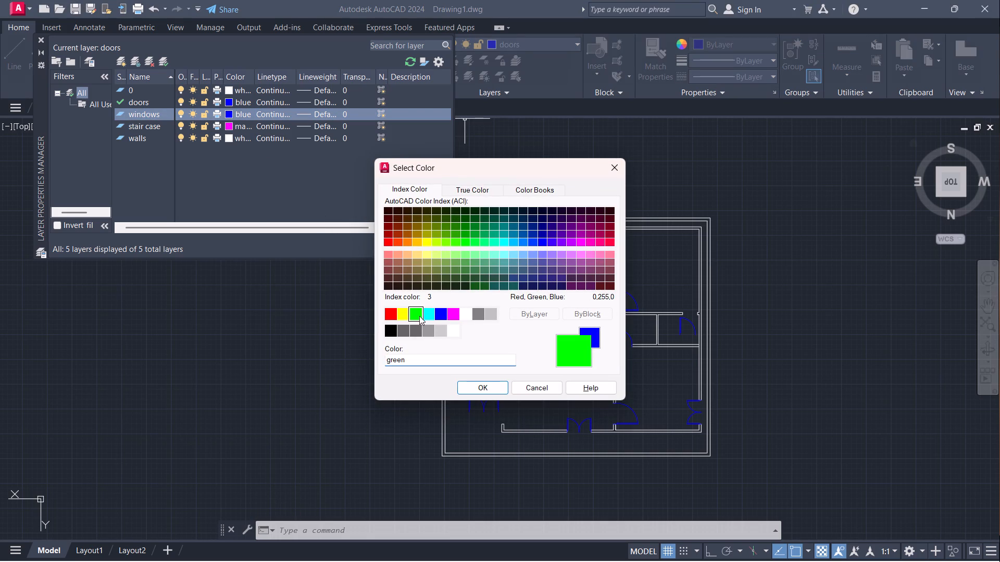
pyautogui.click(471, 387)
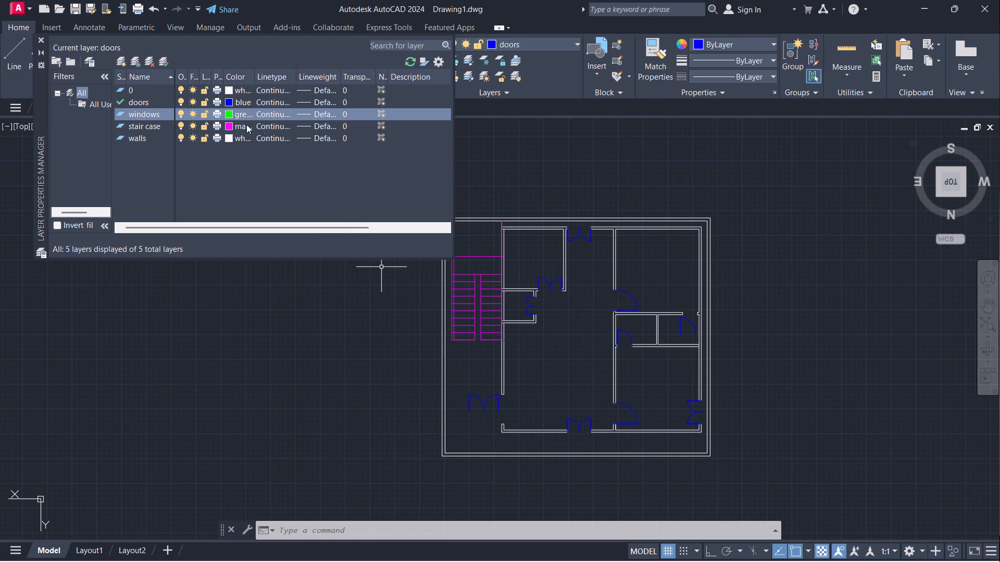
pyautogui.click(160, 62)
pyautogui.click(38, 39)
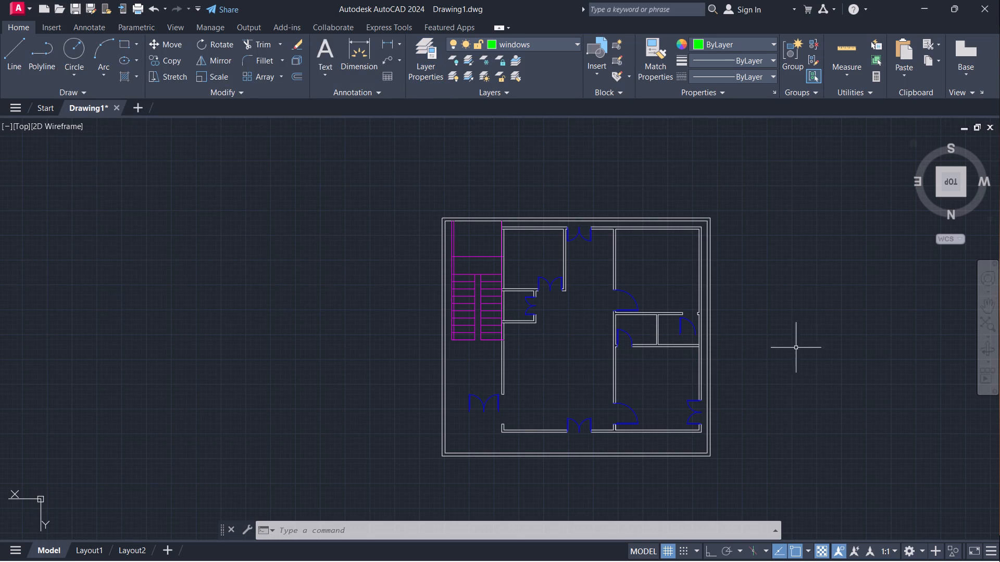
# Rotate the loose single door in the small room by the right wall 180° about its leaf's hinge end.
pyautogui.moveTo(796, 321); pyautogui.dragTo(722, 298, button='middle')
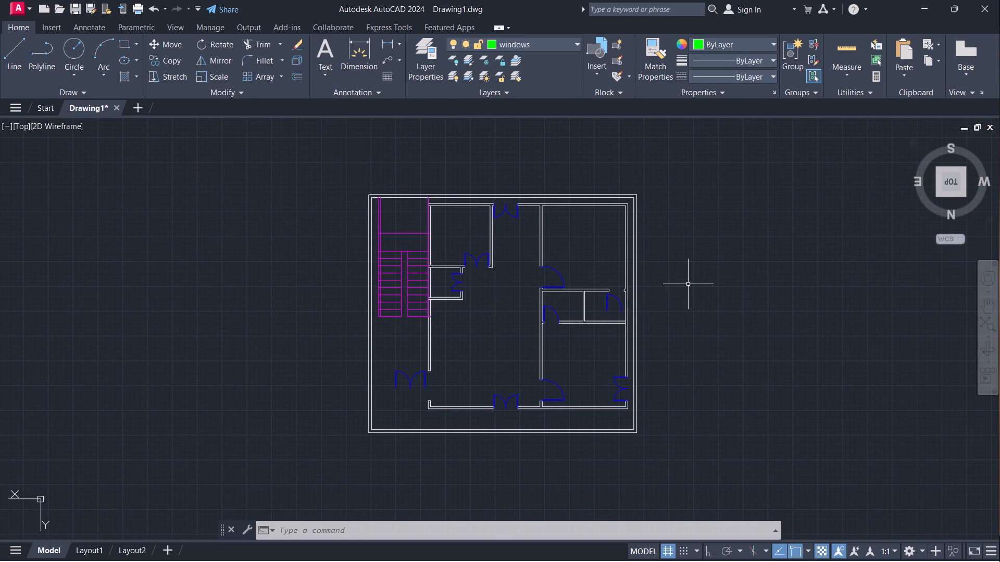
pyautogui.press('Escape')
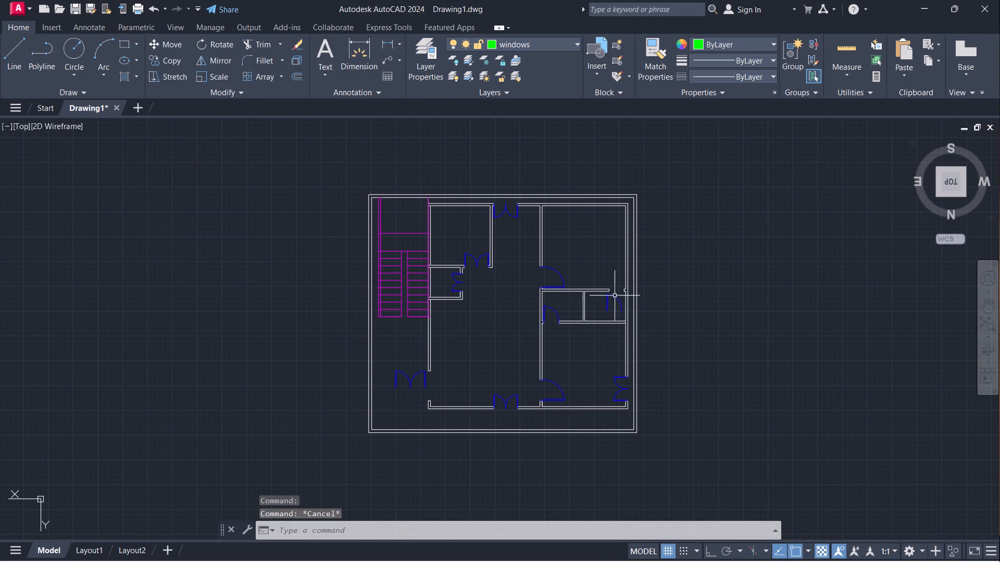
pyautogui.scroll(3, 621, 297)
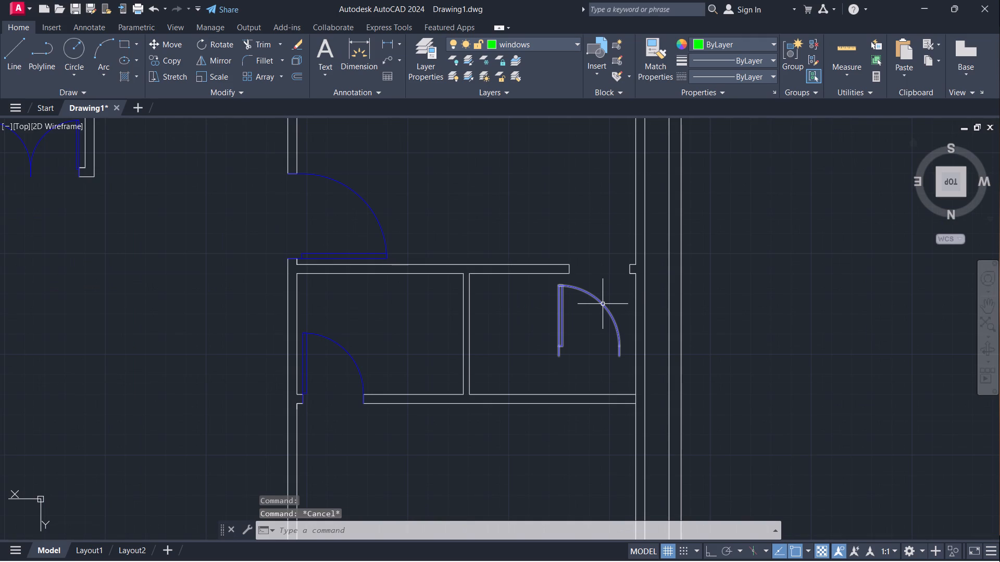
pyautogui.click(602, 304)
pyautogui.write('ro')
pyautogui.press('Return')
pyautogui.click(565, 355)
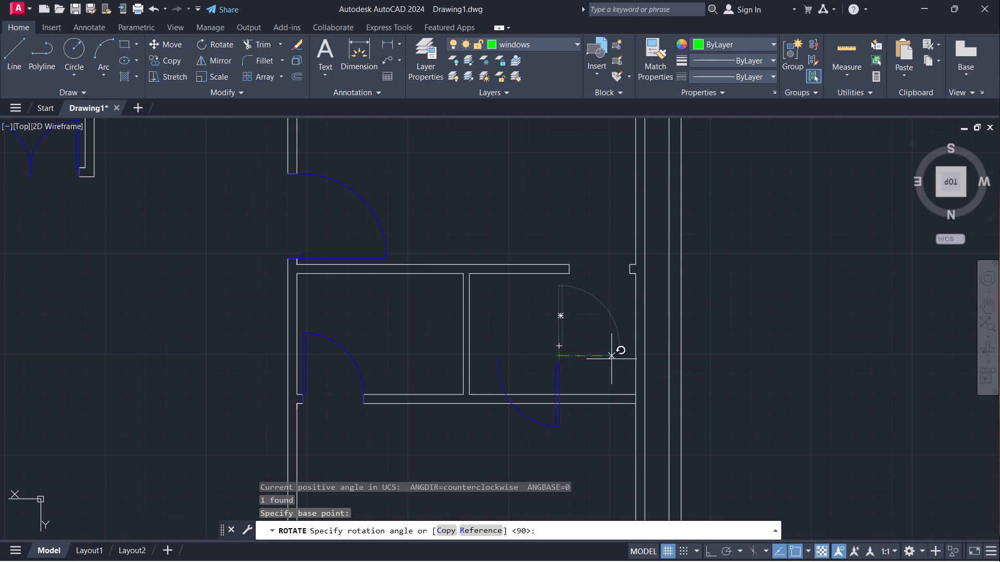
pyautogui.click(724, 357)
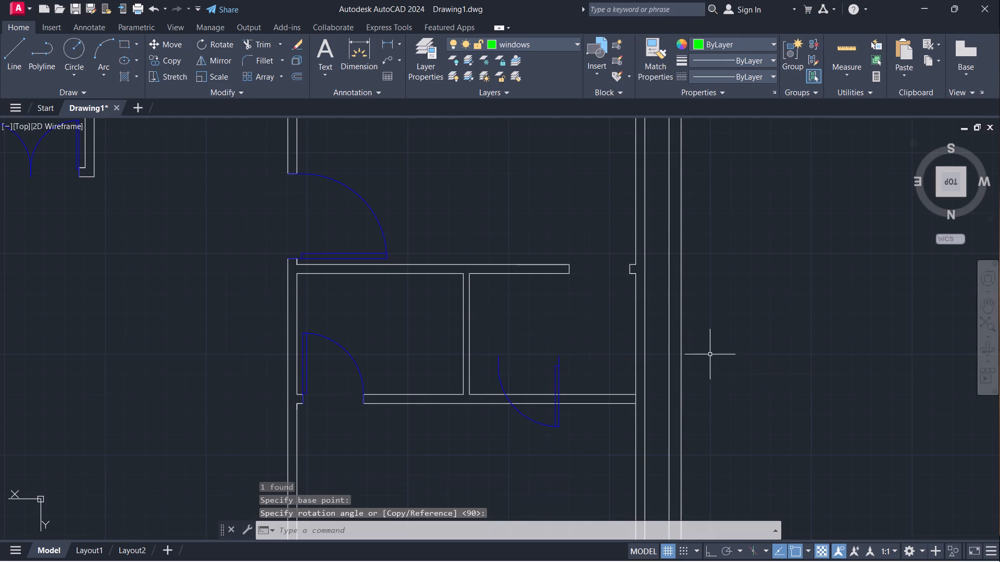
# Move the rotated single door by its hinge end onto the upper wall corner at the right side of the small room's opening.
pyautogui.click(558, 359)
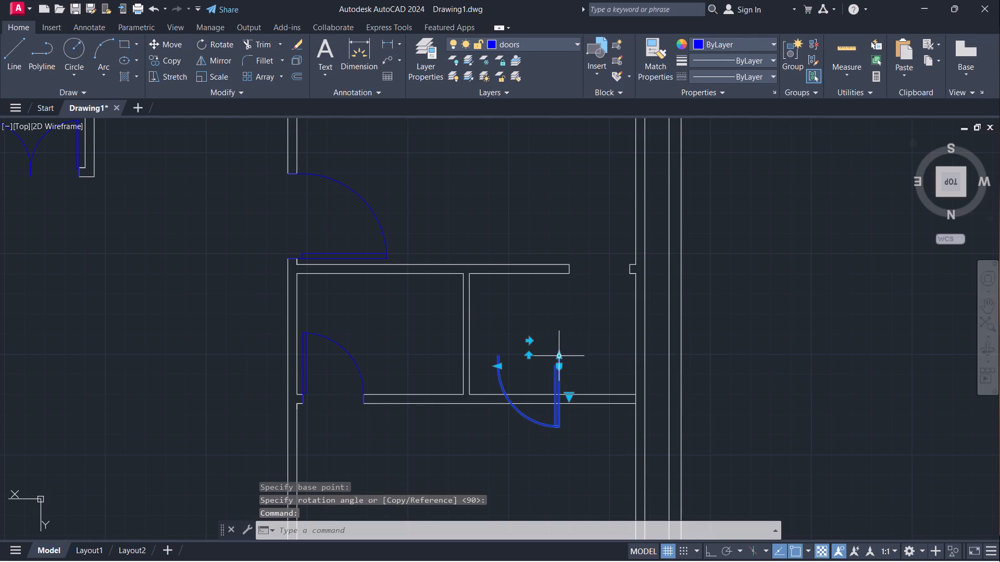
pyautogui.press('m')
pyautogui.press('Return')
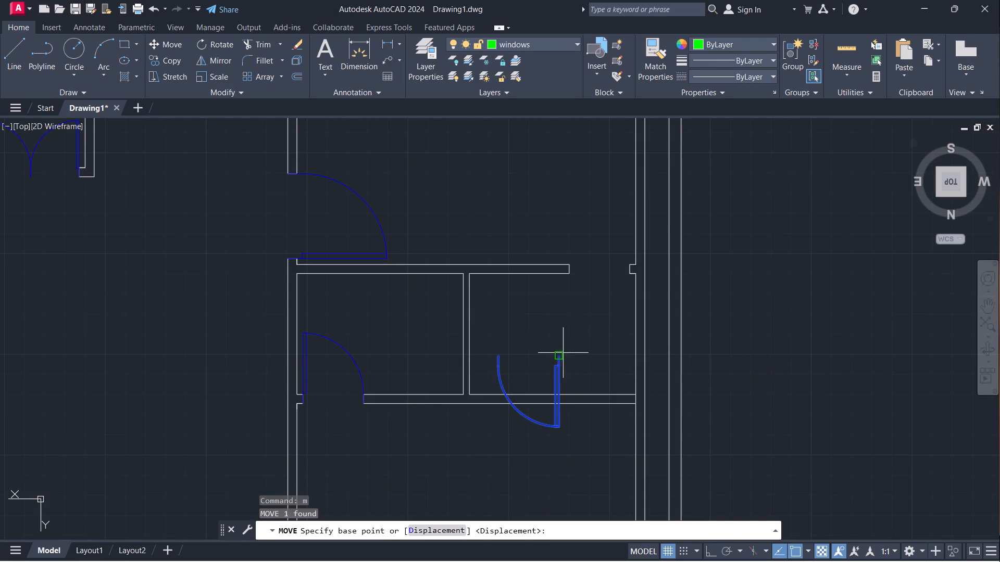
pyautogui.moveTo(562, 353); pyautogui.dragTo(572, 341)
pyautogui.scroll(2, 629, 271)
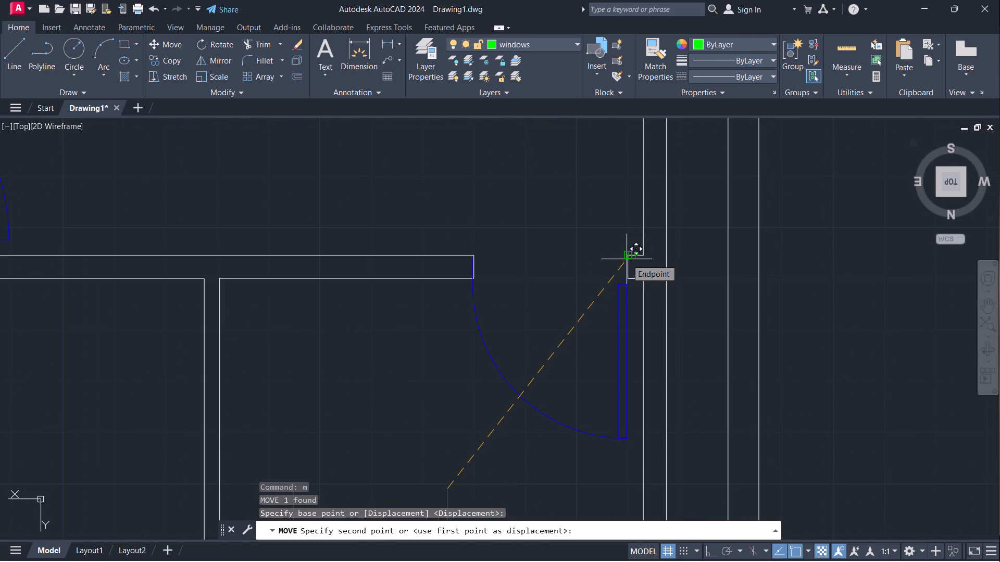
pyautogui.click(627, 259)
# Draw a narrow horizontal rectangle on the windows layer in the empty space to the right of the house plan.
pyautogui.scroll(-3, 559, 226)
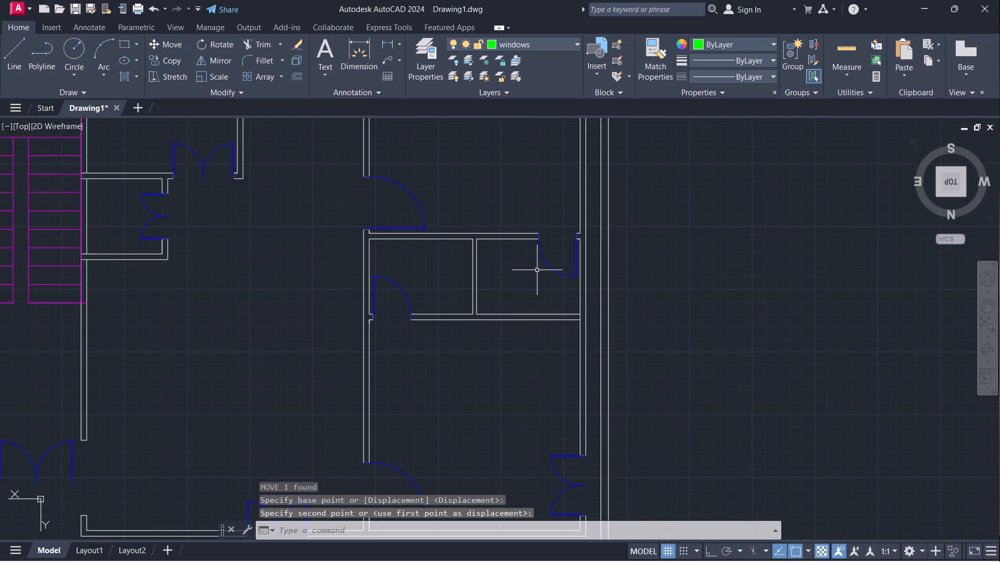
pyautogui.scroll(-2, 534, 270)
pyautogui.moveTo(621, 241); pyautogui.dragTo(638, 277, button='middle')
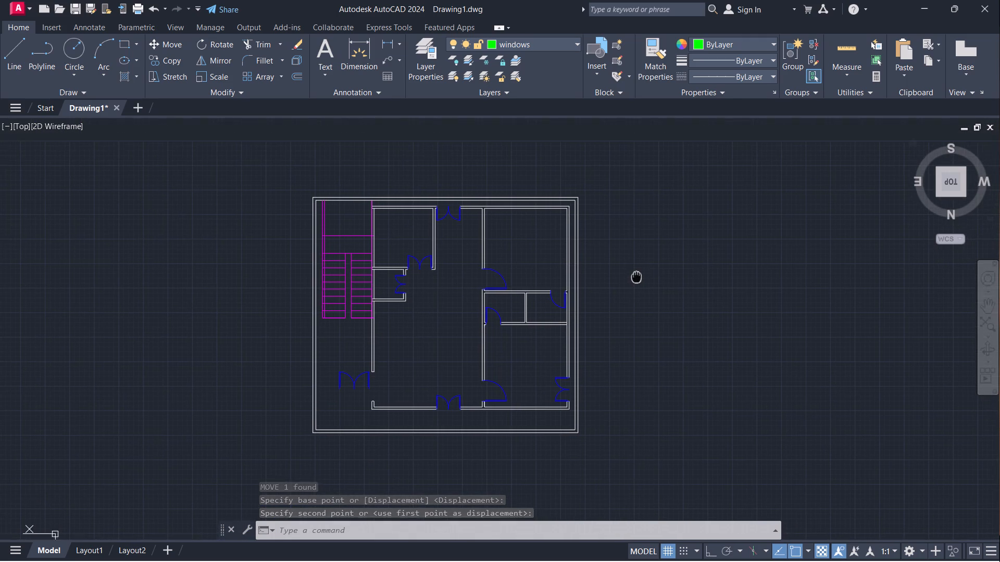
pyautogui.moveTo(638, 277); pyautogui.dragTo(639, 277, button='middle')
pyautogui.write('rec')
pyautogui.press('Return')
pyautogui.click(609, 271)
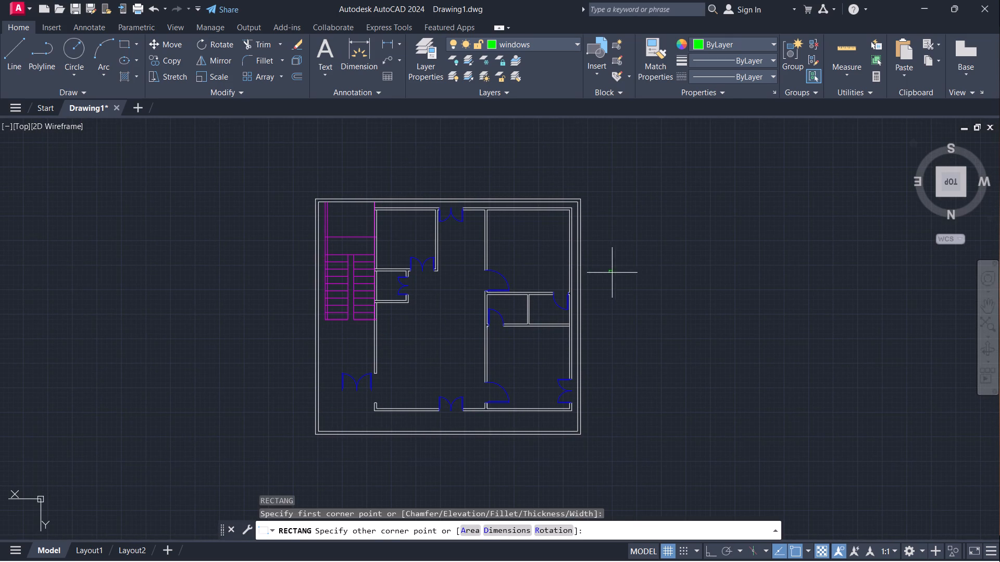
pyautogui.click(645, 279)
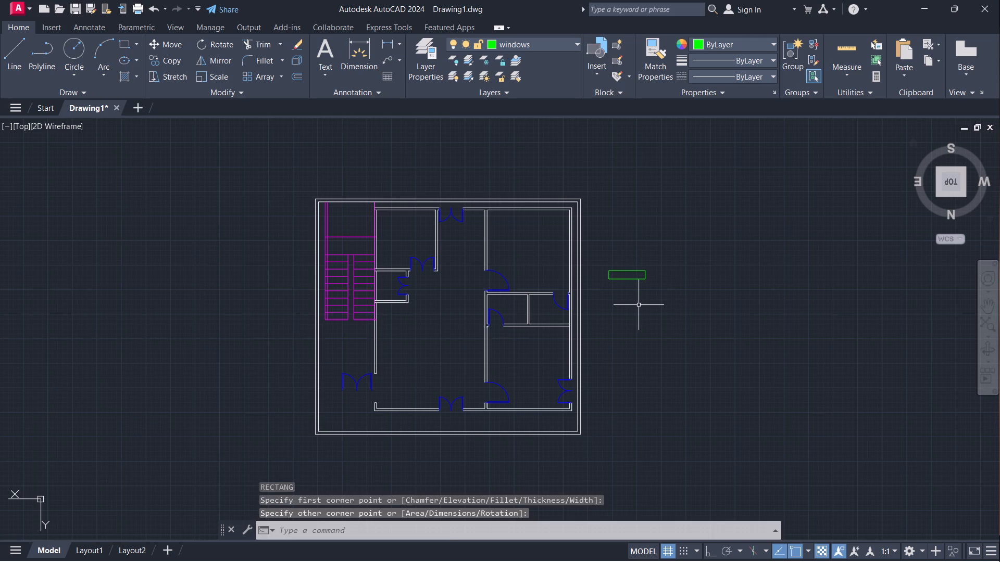
# Rotate the large double door outside the lower left wall opening 90° clockwise about its right leaf's hinge end.
pyautogui.scroll(2, 362, 385)
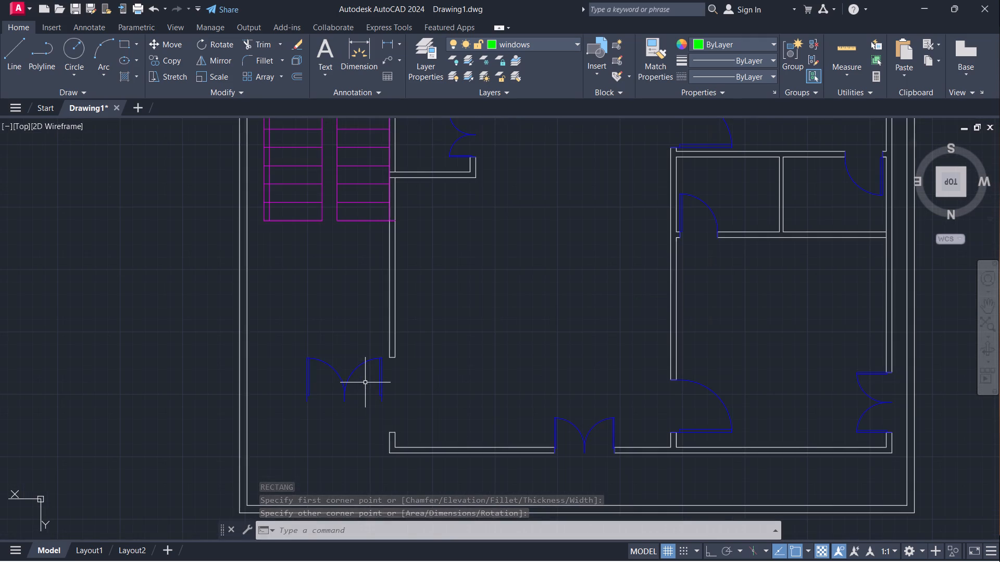
pyautogui.click(382, 371)
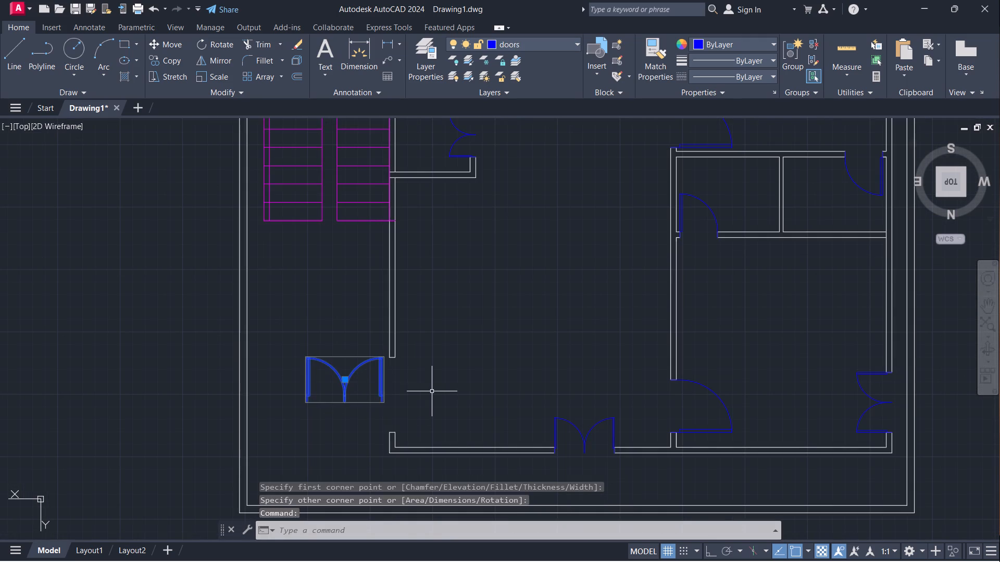
pyautogui.press('r')
pyautogui.press('o')
pyautogui.press('Return')
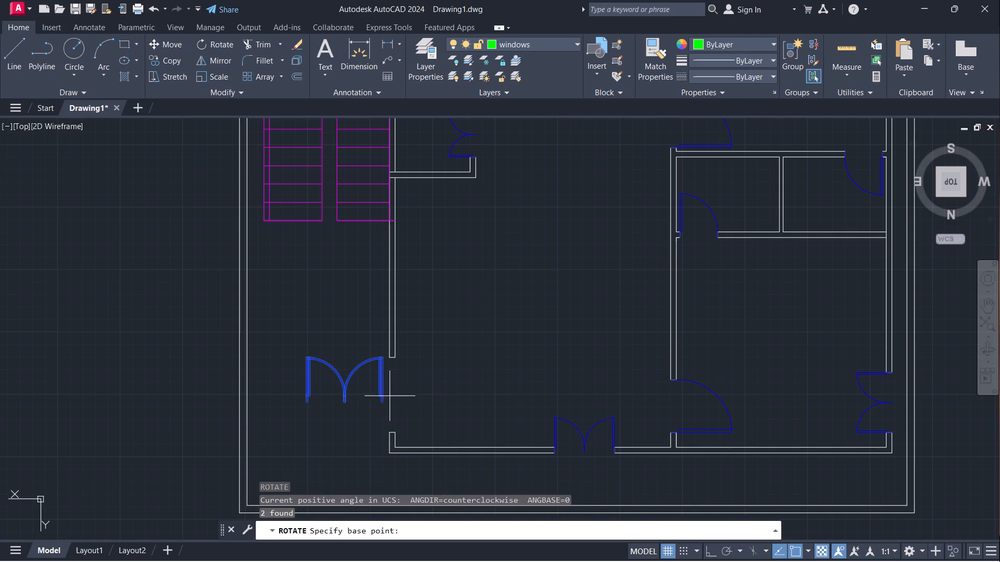
pyautogui.click(387, 403)
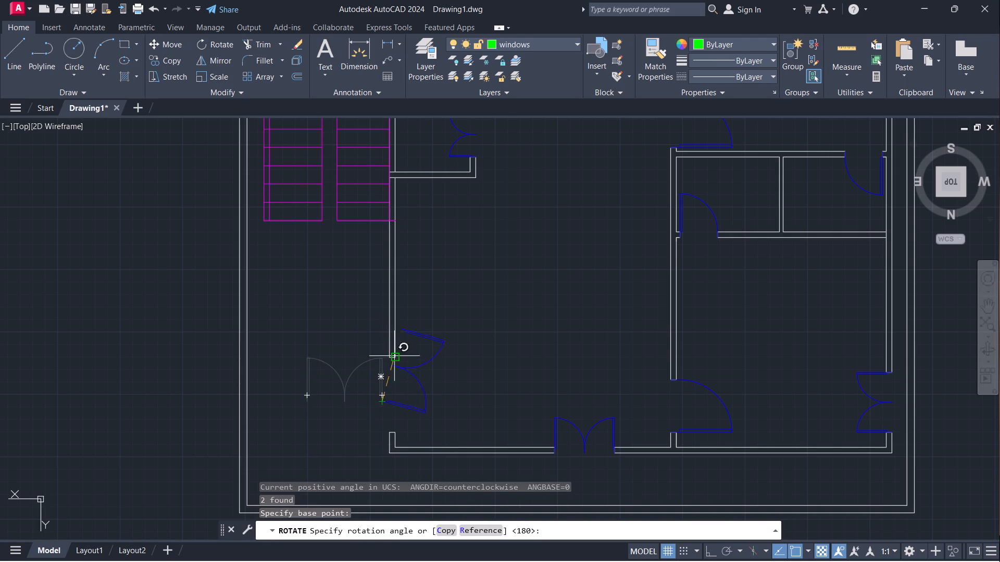
pyautogui.click(380, 292)
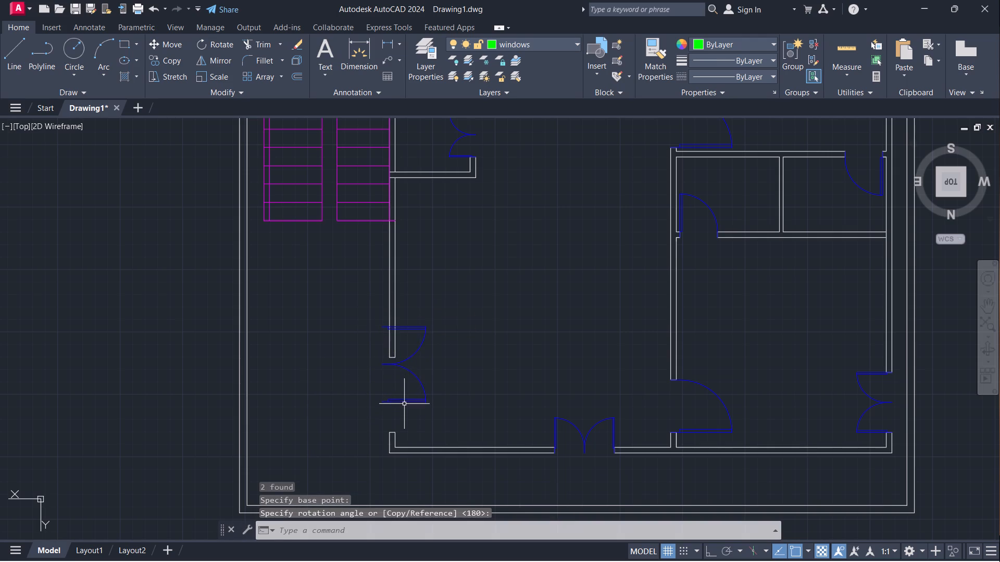
# Move the rotated large double door by its lower hinge end onto the outer wall corner below the left wall's opening.
pyautogui.click(386, 401)
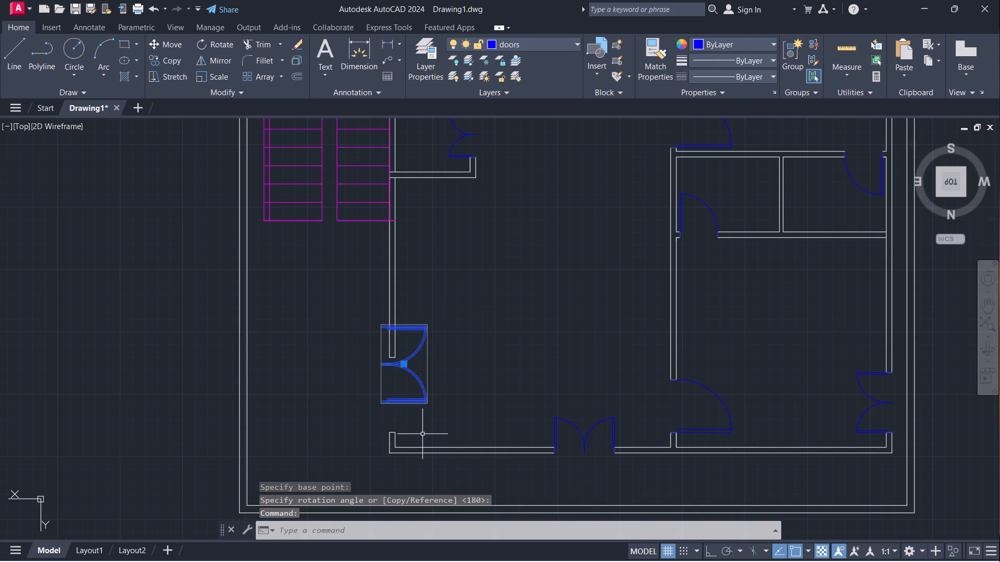
pyautogui.press('m')
pyautogui.press('Return')
pyautogui.scroll(4, 379, 405)
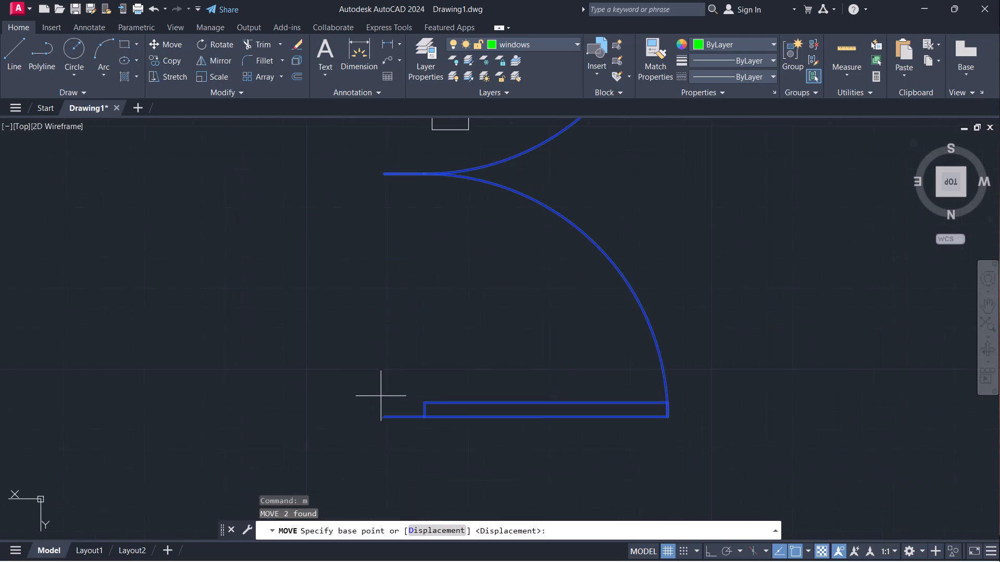
pyautogui.click(384, 419)
pyautogui.scroll(-2, 473, 410)
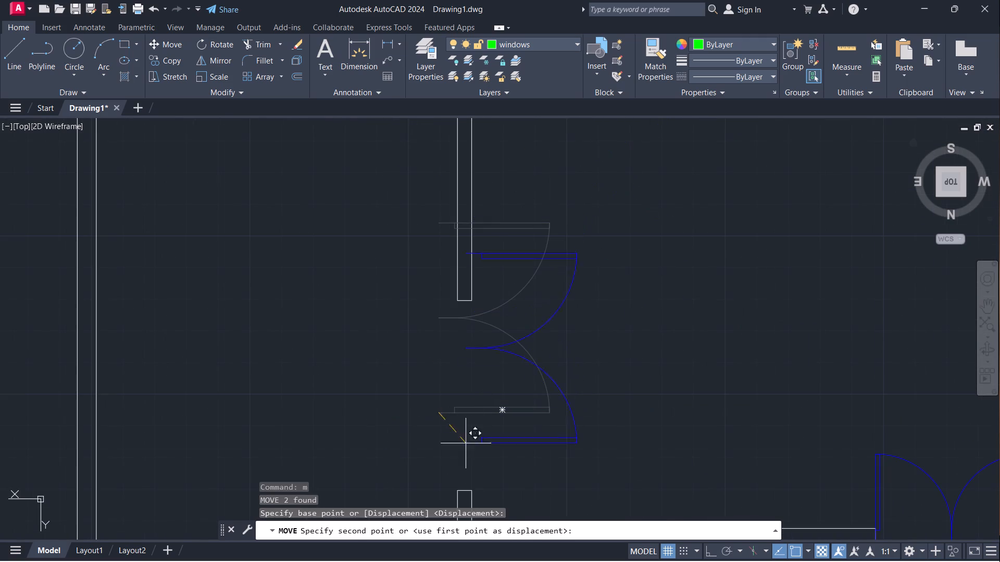
pyautogui.click(458, 495)
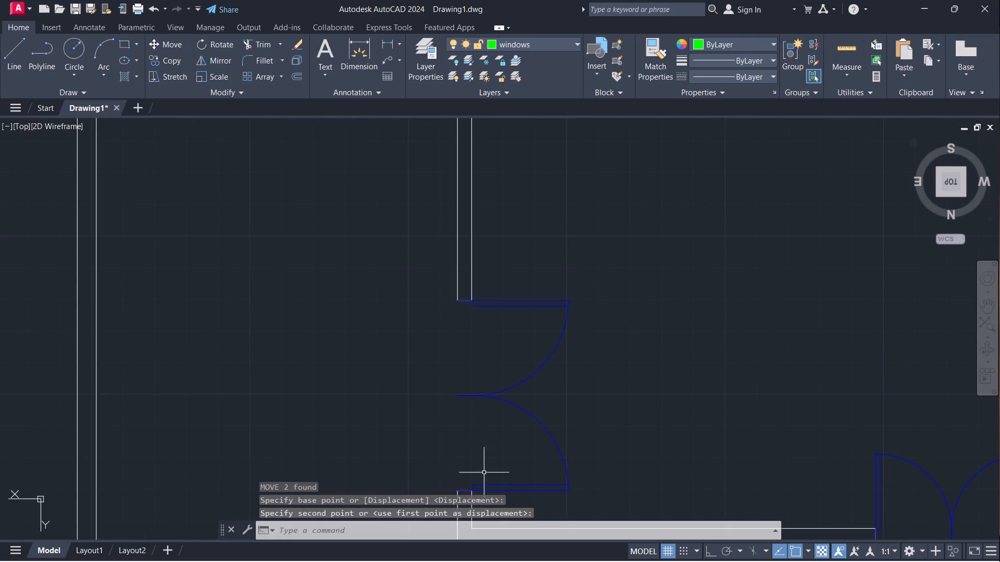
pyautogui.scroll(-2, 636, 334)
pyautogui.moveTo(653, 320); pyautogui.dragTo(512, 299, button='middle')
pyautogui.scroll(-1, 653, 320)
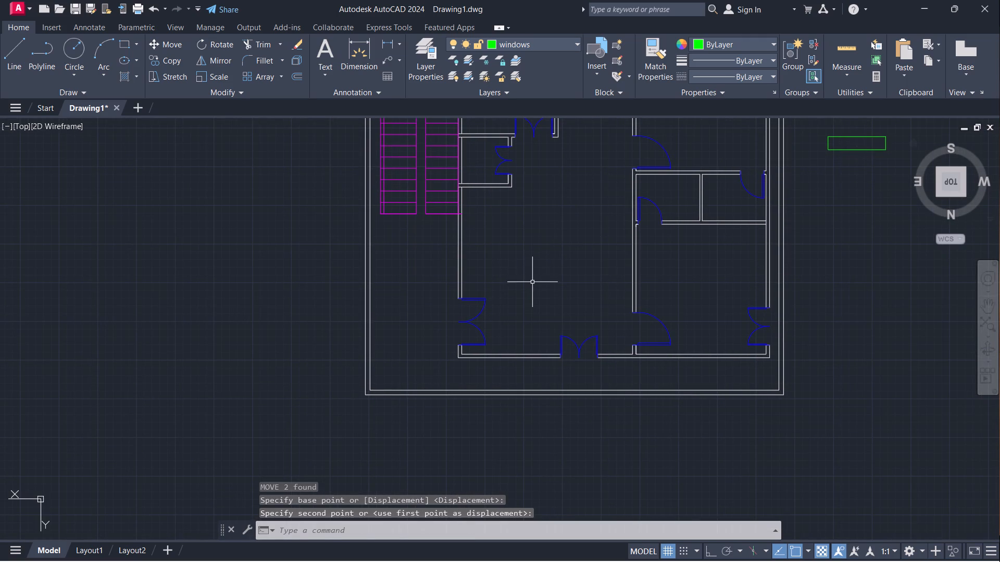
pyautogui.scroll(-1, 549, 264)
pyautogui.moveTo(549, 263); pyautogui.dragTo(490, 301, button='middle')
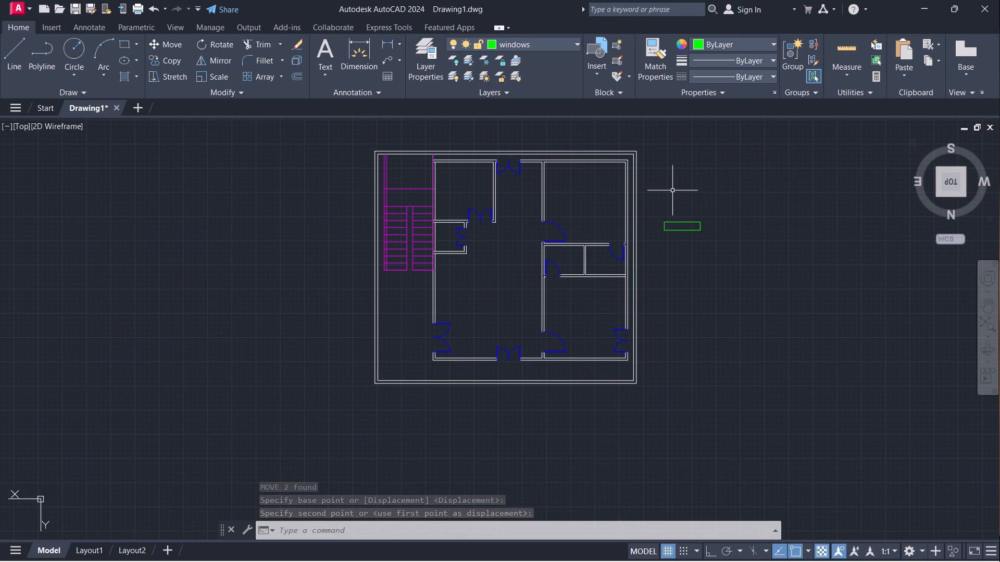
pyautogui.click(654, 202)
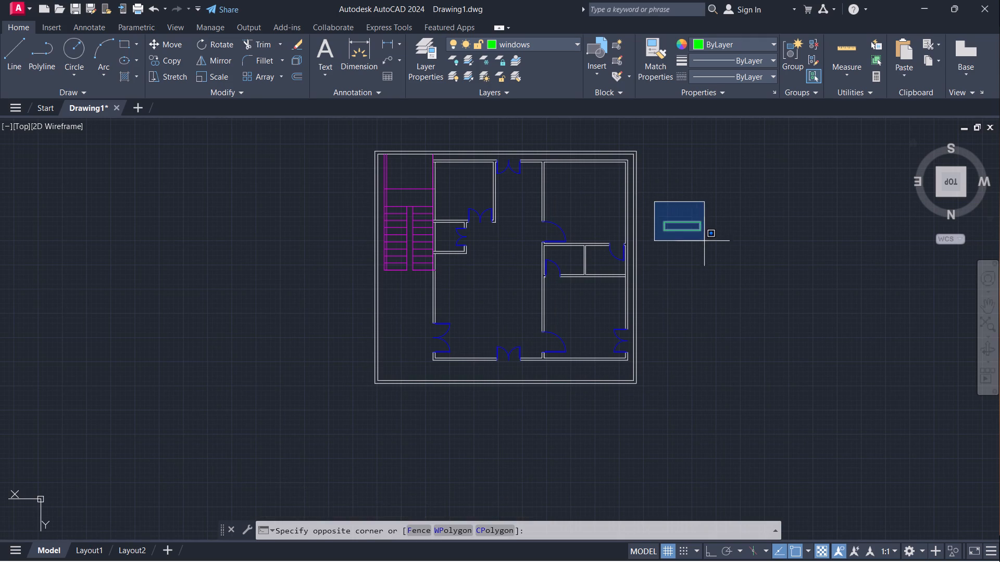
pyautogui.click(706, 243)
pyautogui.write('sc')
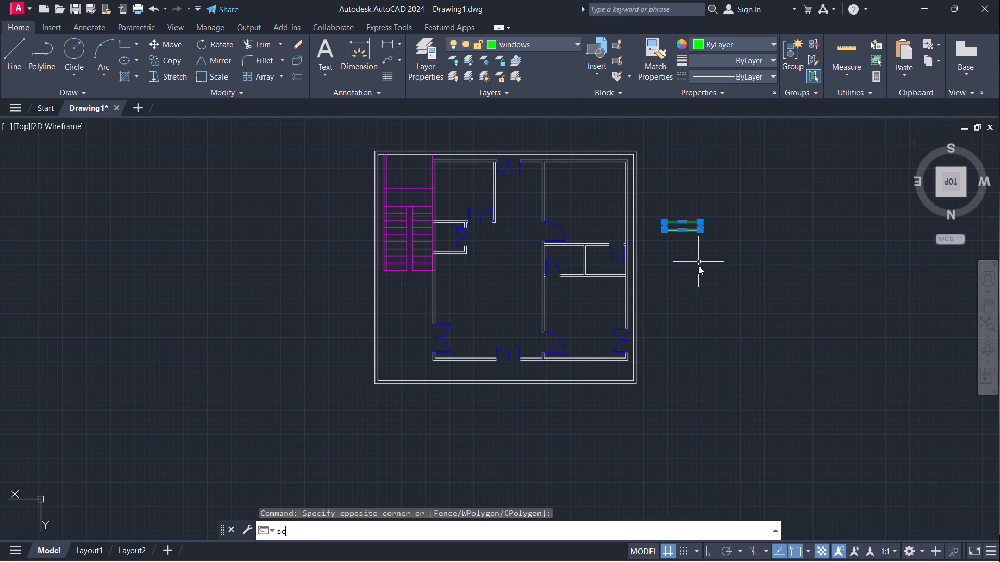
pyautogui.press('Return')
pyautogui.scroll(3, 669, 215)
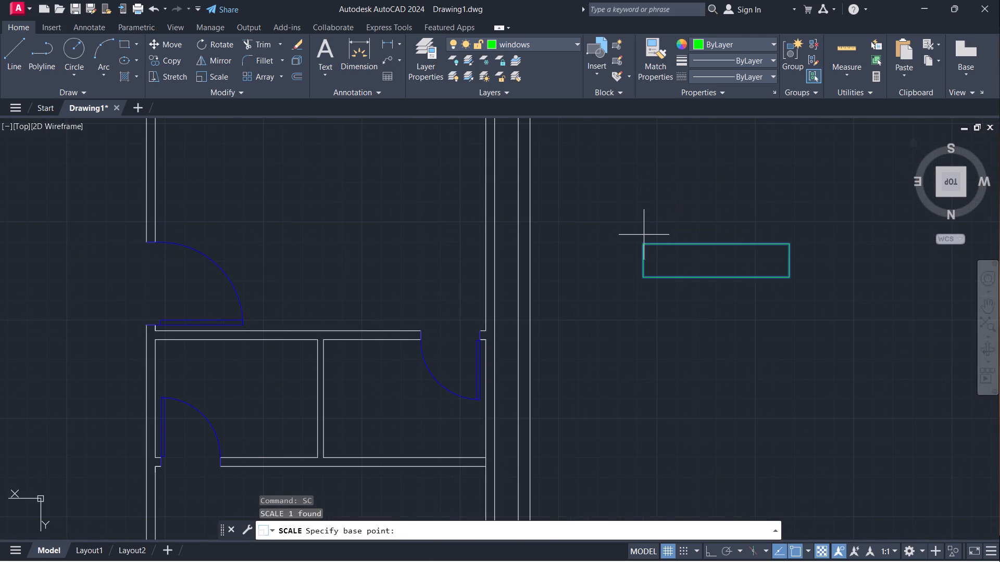
# Check the thickness of the house's right wall with a temporary linear dimension across its two lines.
pyautogui.click(383, 39)
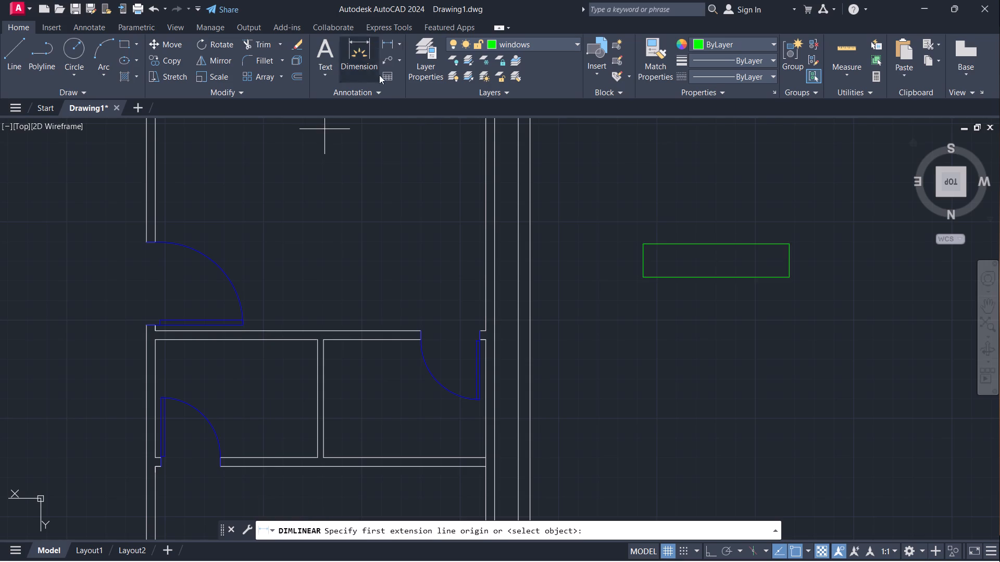
pyautogui.click(484, 241)
pyautogui.click(499, 241)
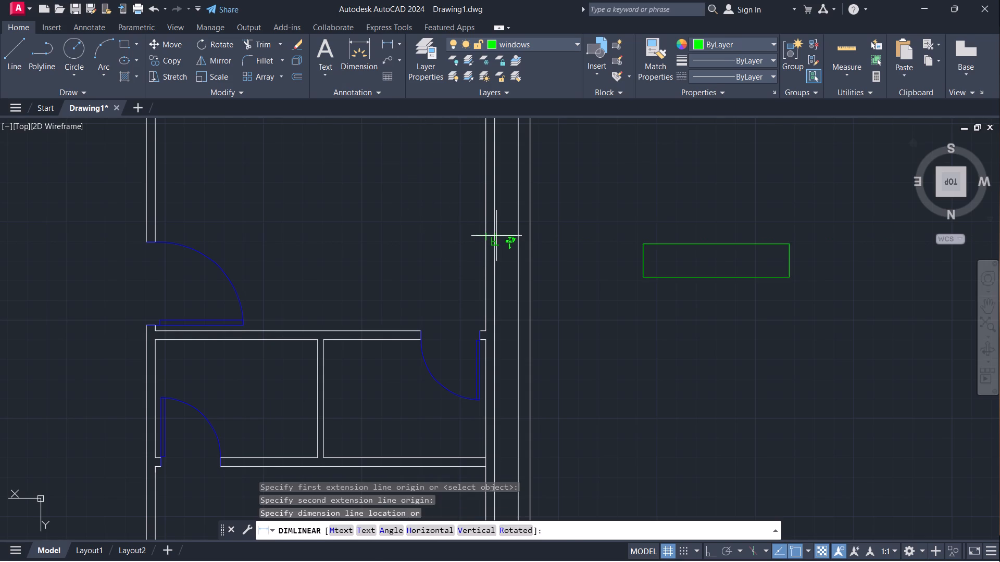
pyautogui.press('Escape')
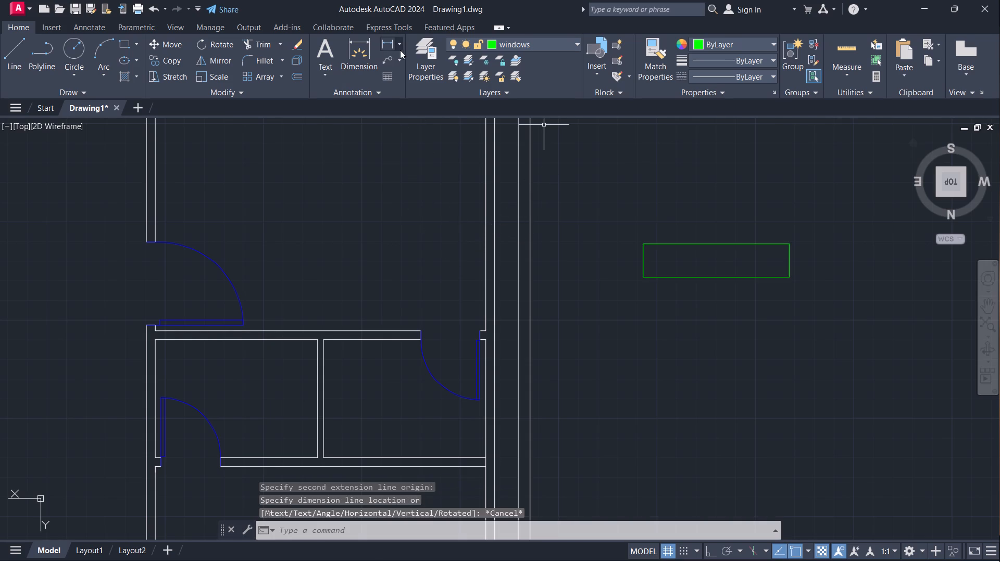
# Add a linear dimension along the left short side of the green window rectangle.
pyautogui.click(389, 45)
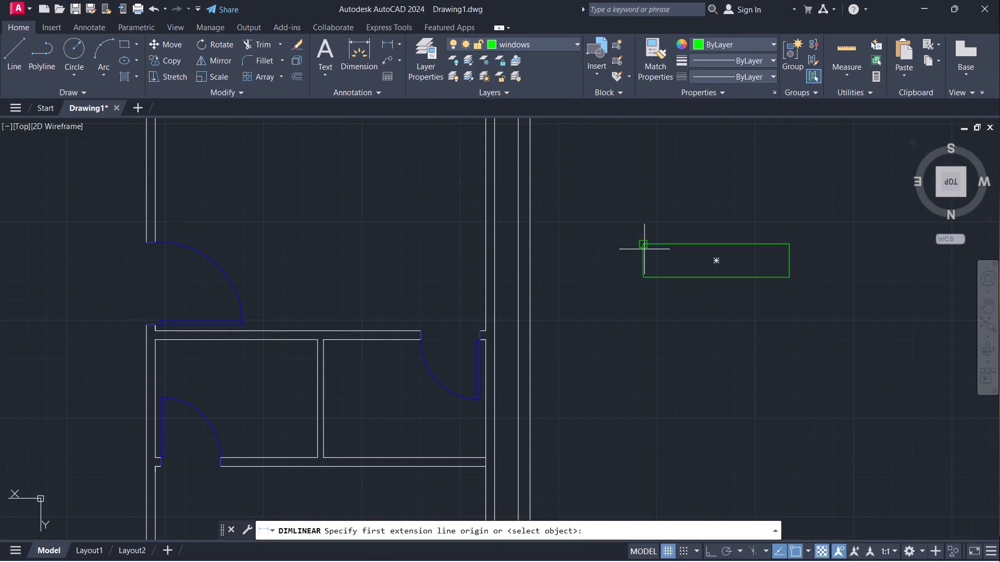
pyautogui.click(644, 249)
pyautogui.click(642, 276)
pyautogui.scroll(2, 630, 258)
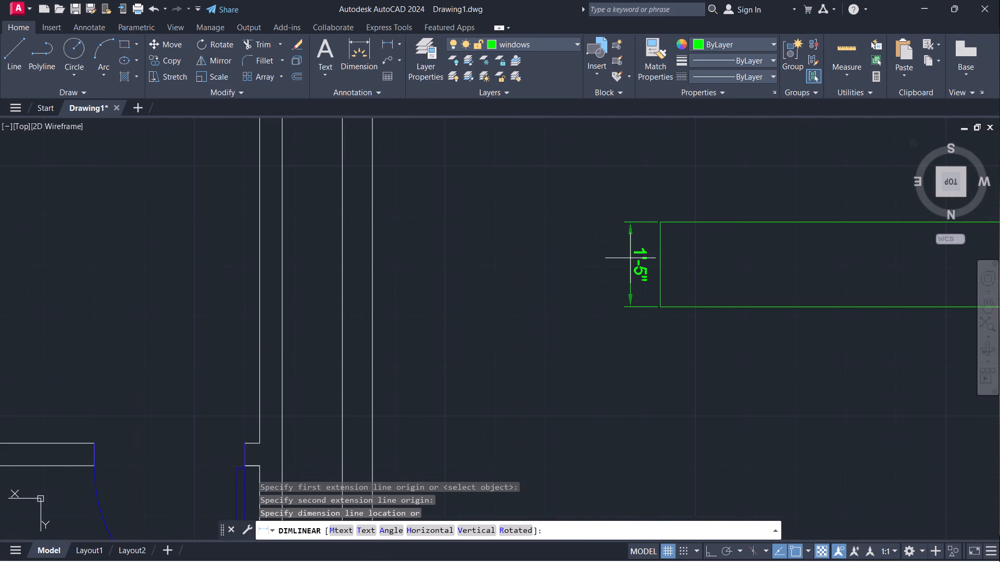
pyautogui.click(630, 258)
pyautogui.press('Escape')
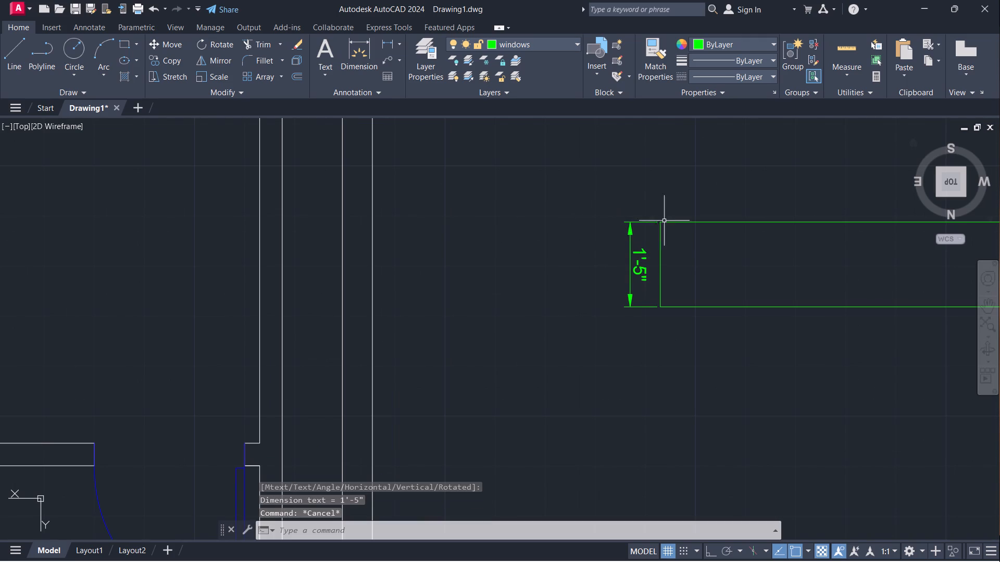
# Scale the window rectangle by reference from its upper left corner so its short side becomes 4.5".
pyautogui.click(687, 222)
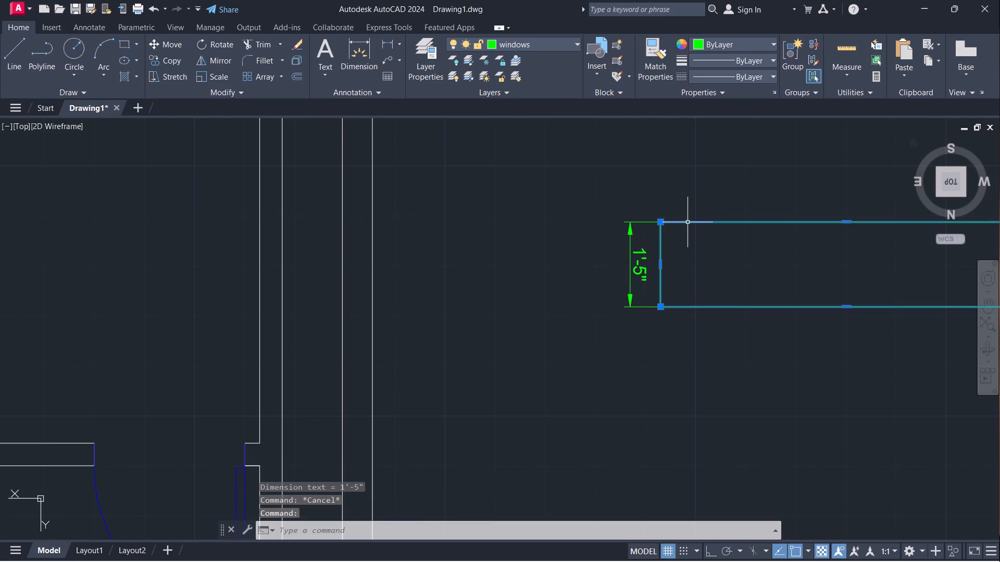
pyautogui.write('sc')
pyautogui.press('Return')
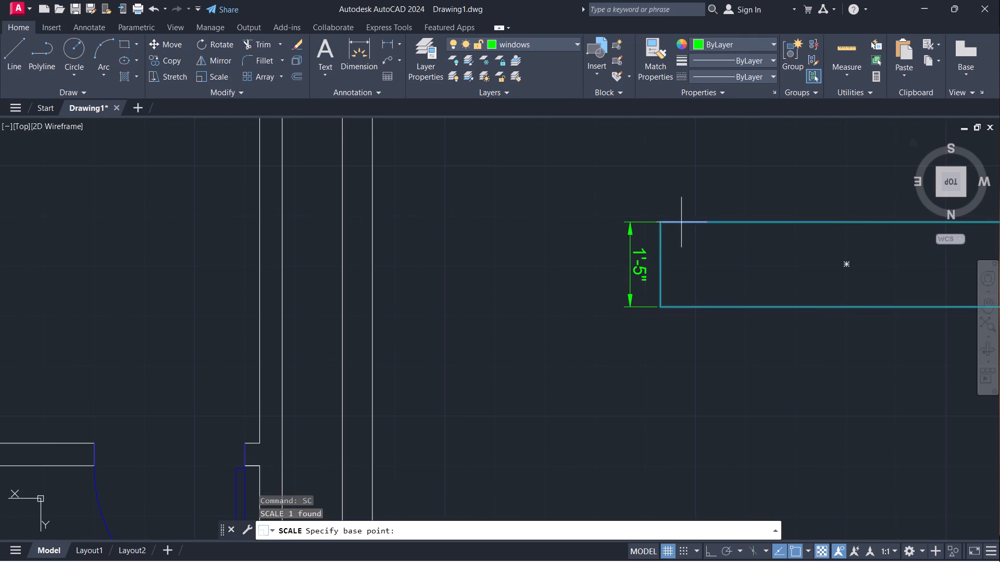
pyautogui.click(659, 224)
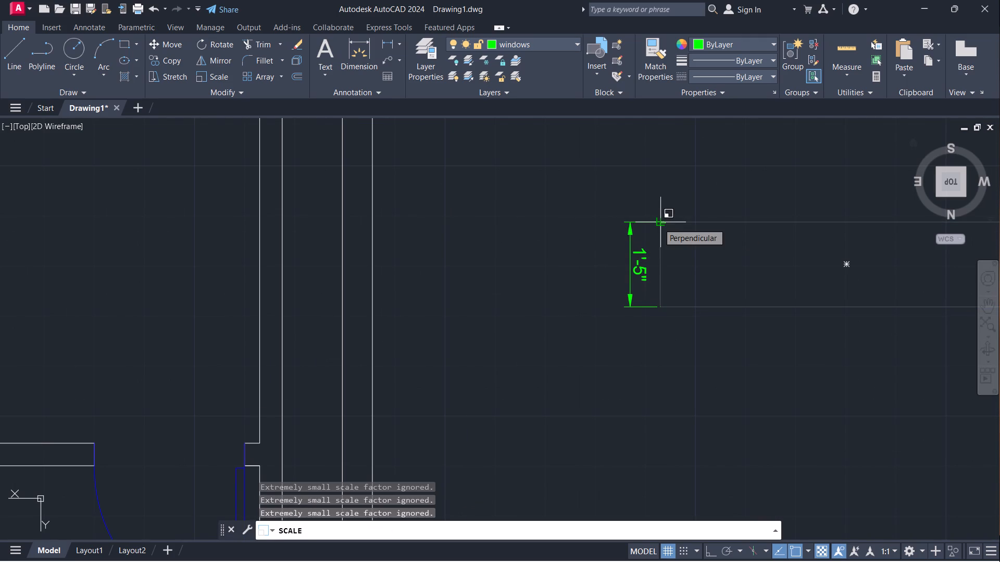
pyautogui.press('r')
pyautogui.press('Return')
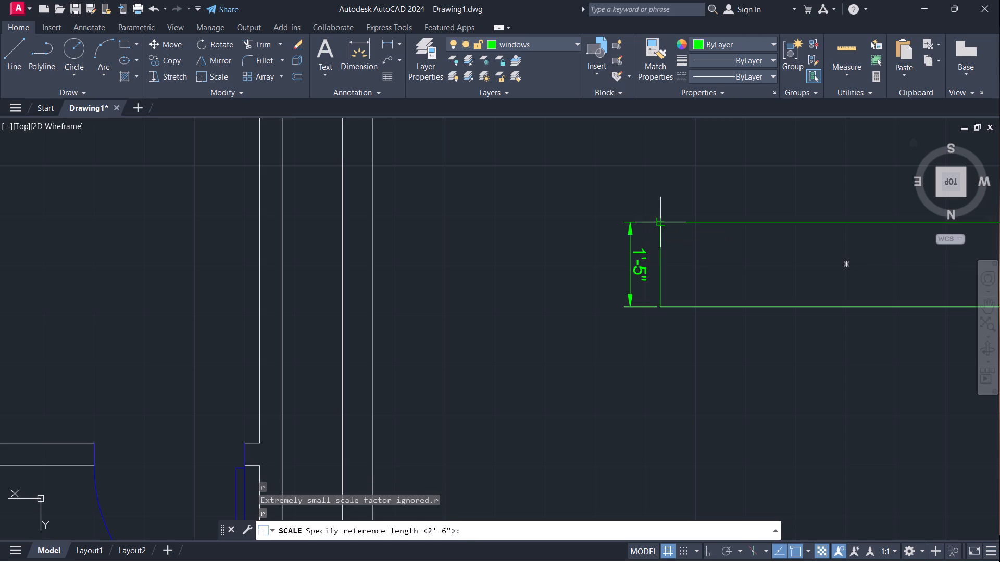
pyautogui.click(659, 225)
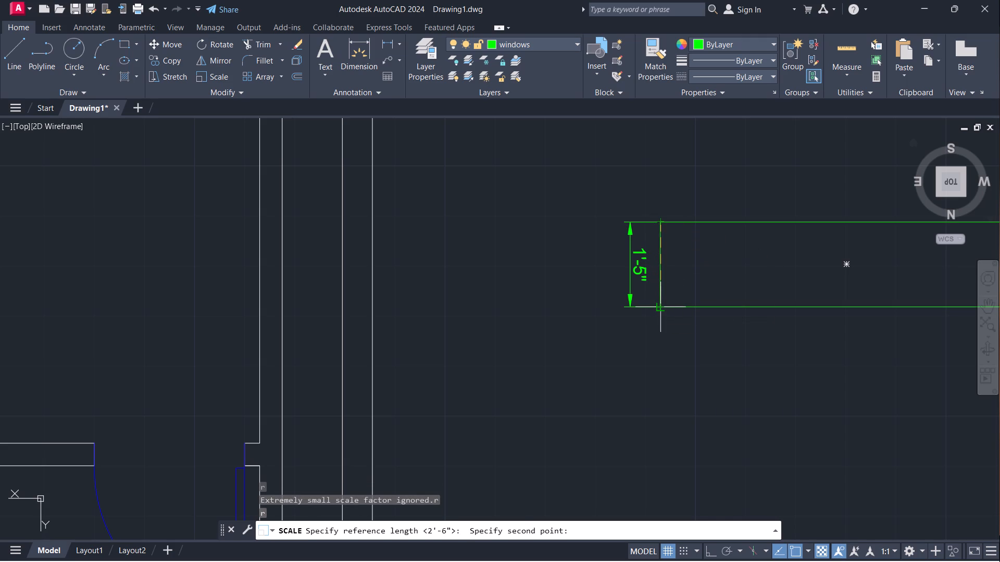
pyautogui.click(657, 306)
pyautogui.write('4.5"')
pyautogui.press('Return')
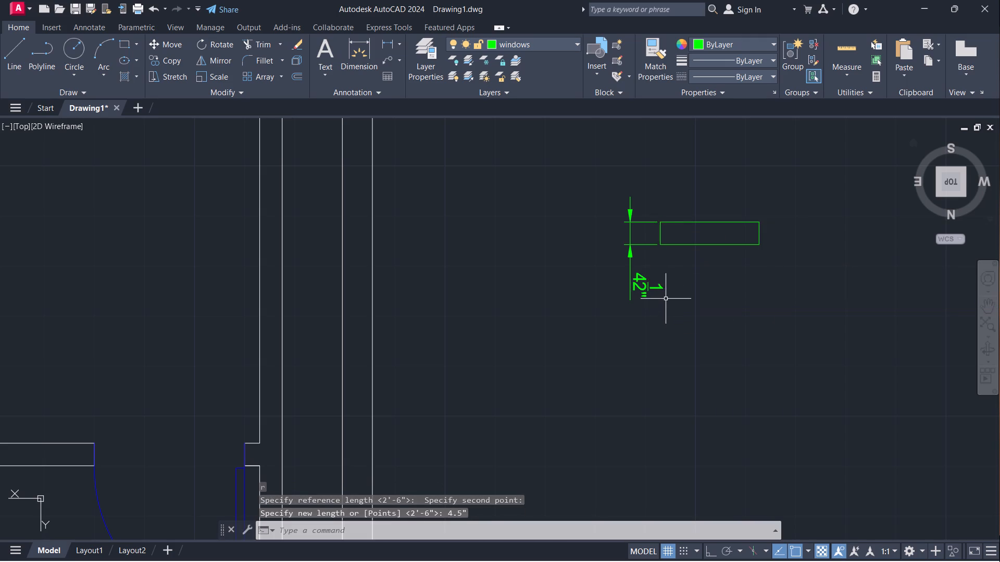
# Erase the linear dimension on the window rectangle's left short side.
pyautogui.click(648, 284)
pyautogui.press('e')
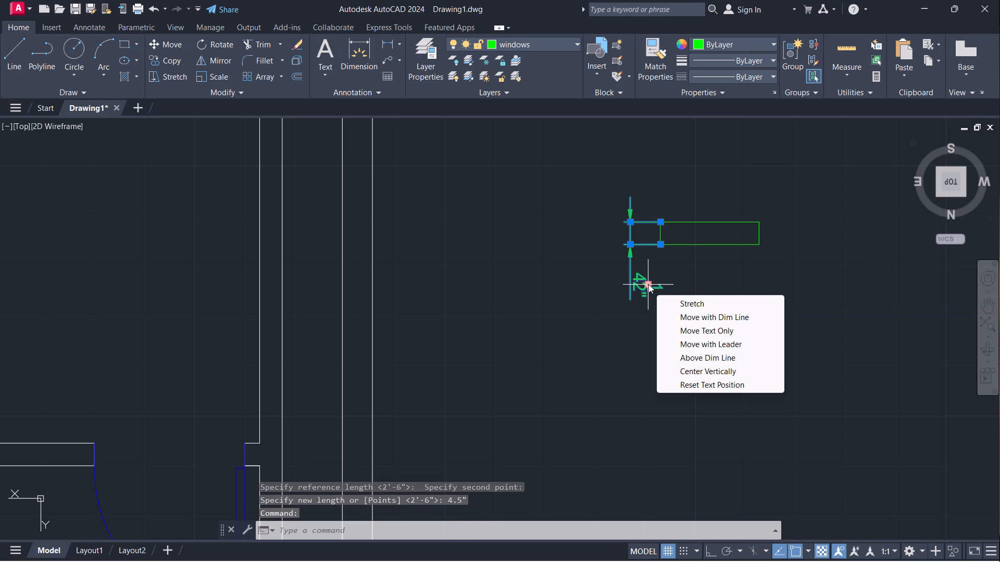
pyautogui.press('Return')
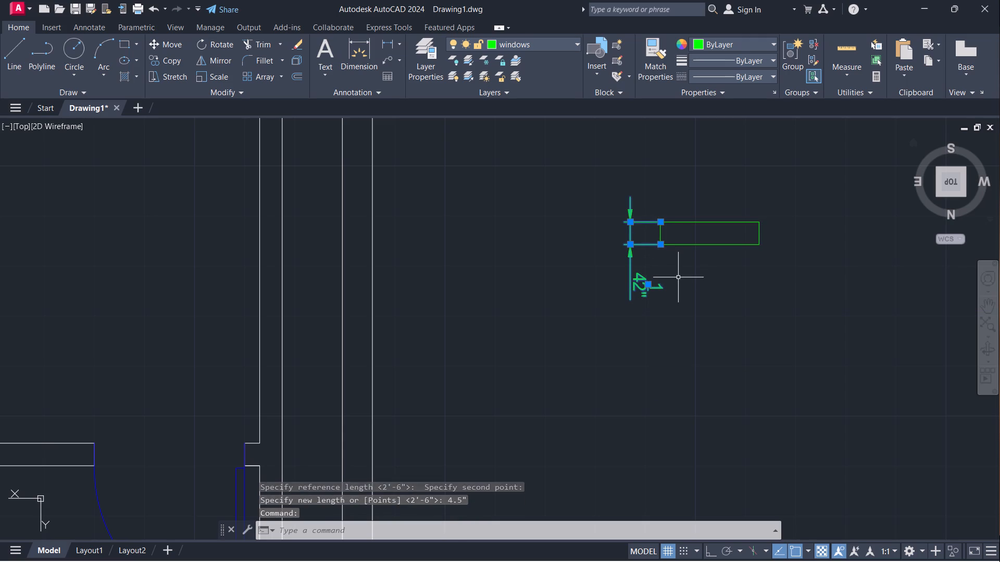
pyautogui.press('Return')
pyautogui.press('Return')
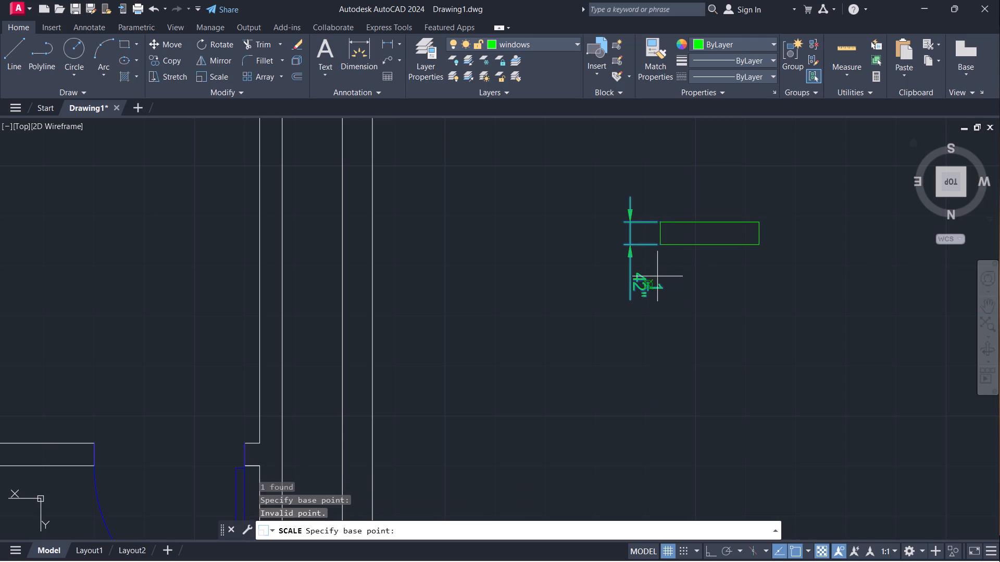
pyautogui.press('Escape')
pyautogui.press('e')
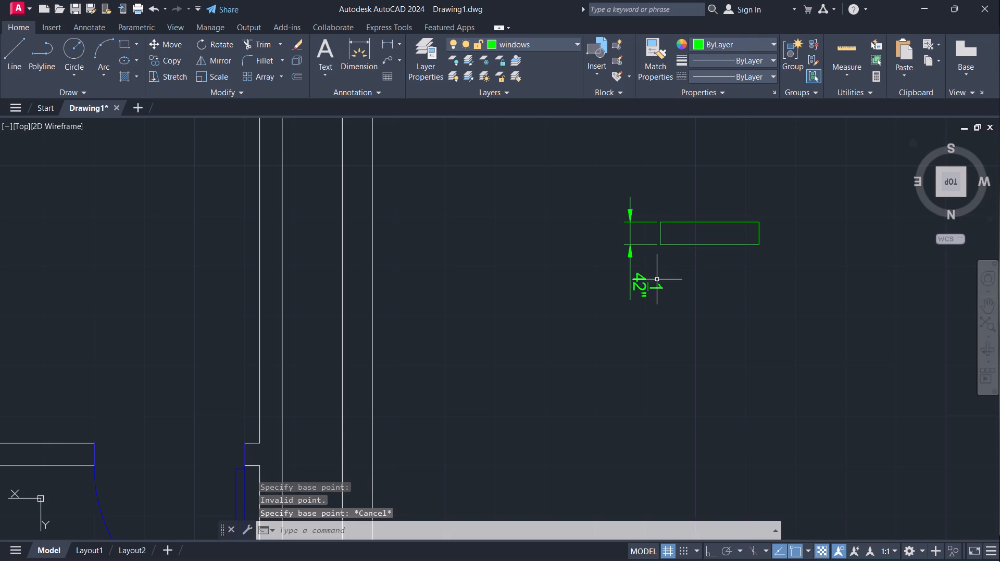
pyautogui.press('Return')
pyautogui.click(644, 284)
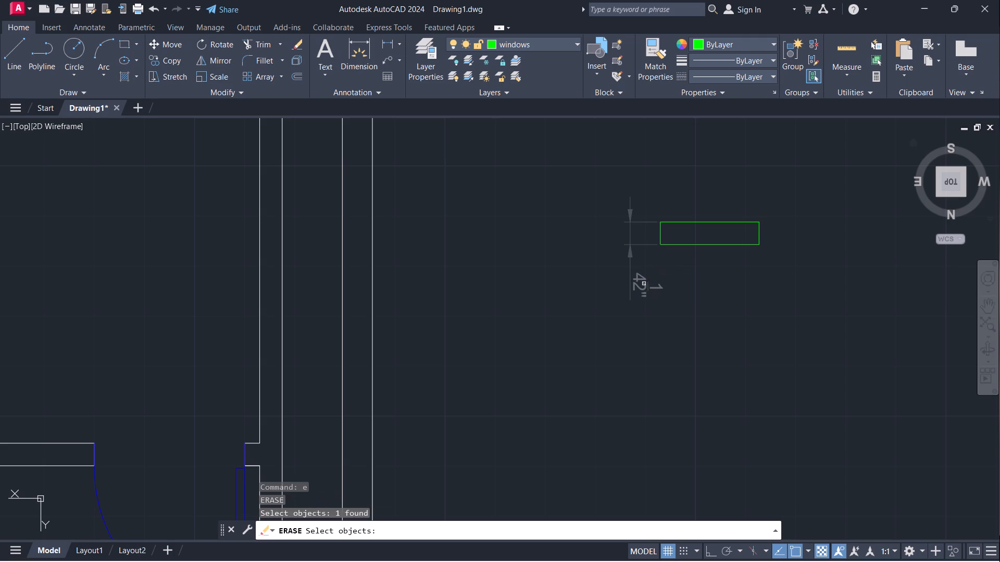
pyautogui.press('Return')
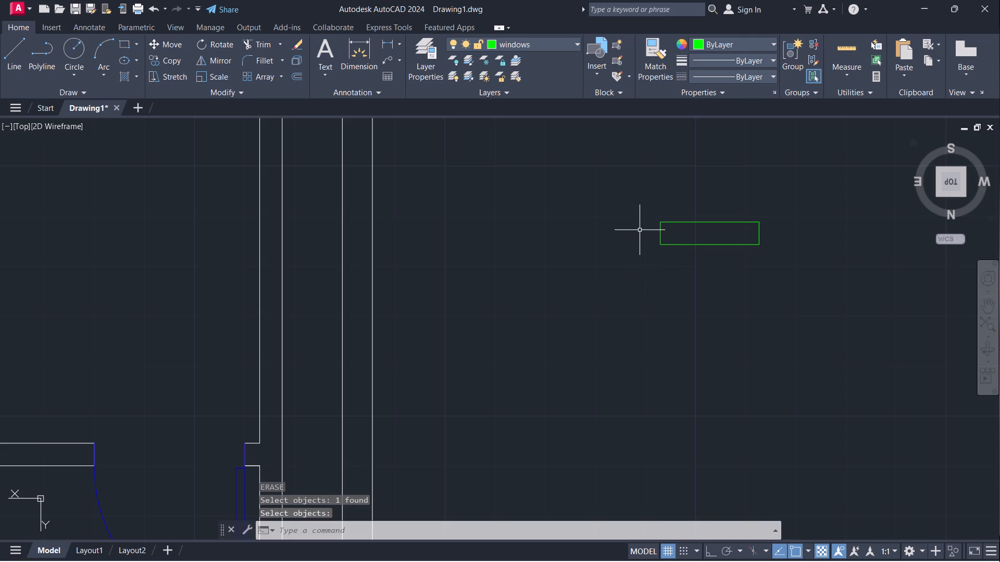
# Explode the window rectangle into separate lines.
pyautogui.moveTo(636, 194); pyautogui.dragTo(641, 207)
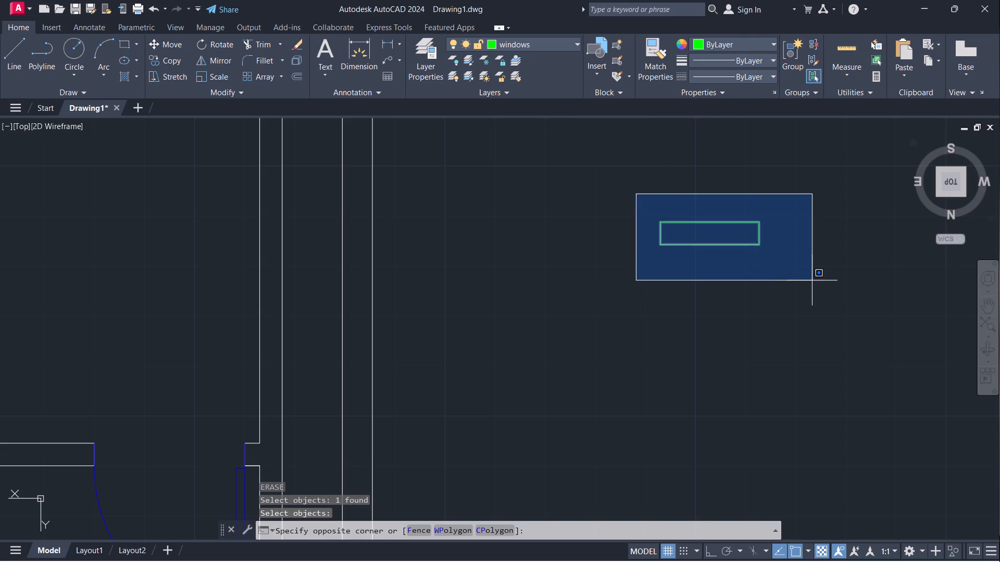
pyautogui.click(819, 282)
pyautogui.press('x')
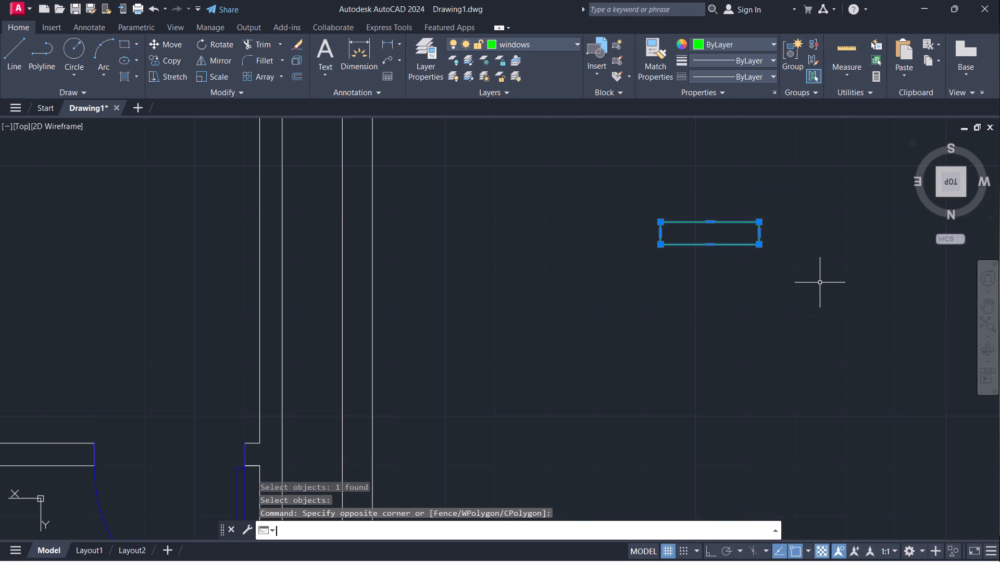
pyautogui.press('Return')
# Add a linear dimension above the window outline along its upper long side.
pyautogui.click(760, 236)
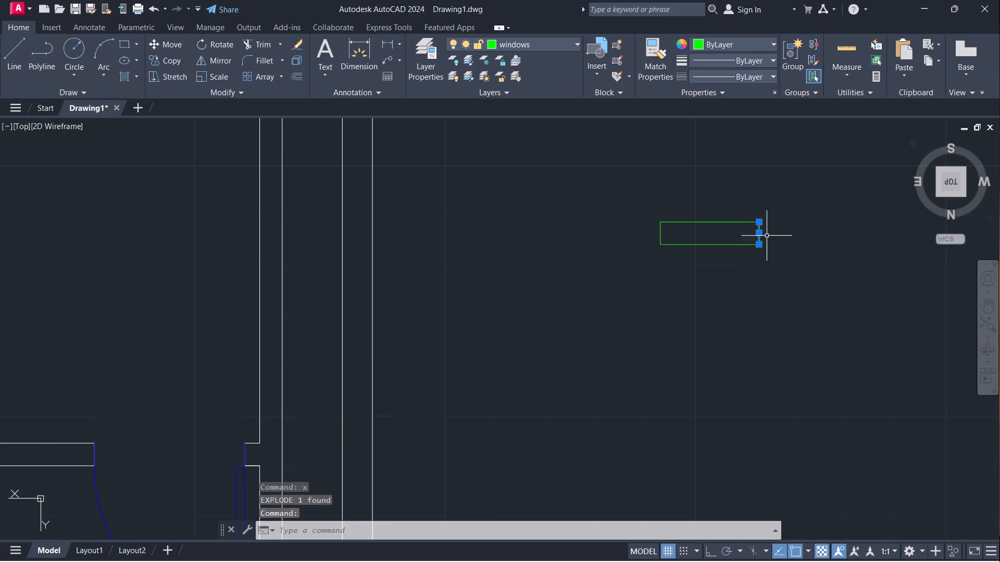
pyautogui.click(384, 40)
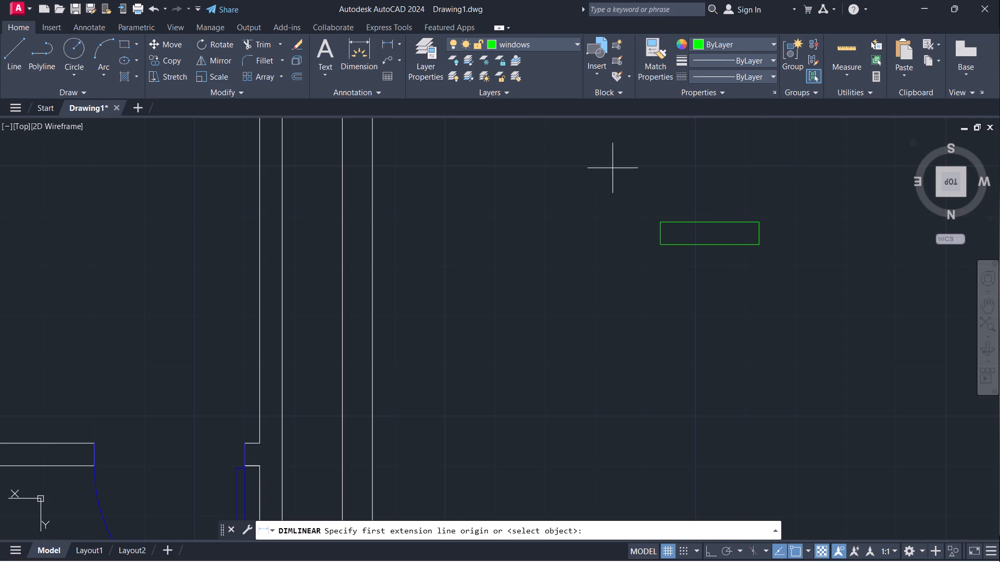
pyautogui.click(662, 223)
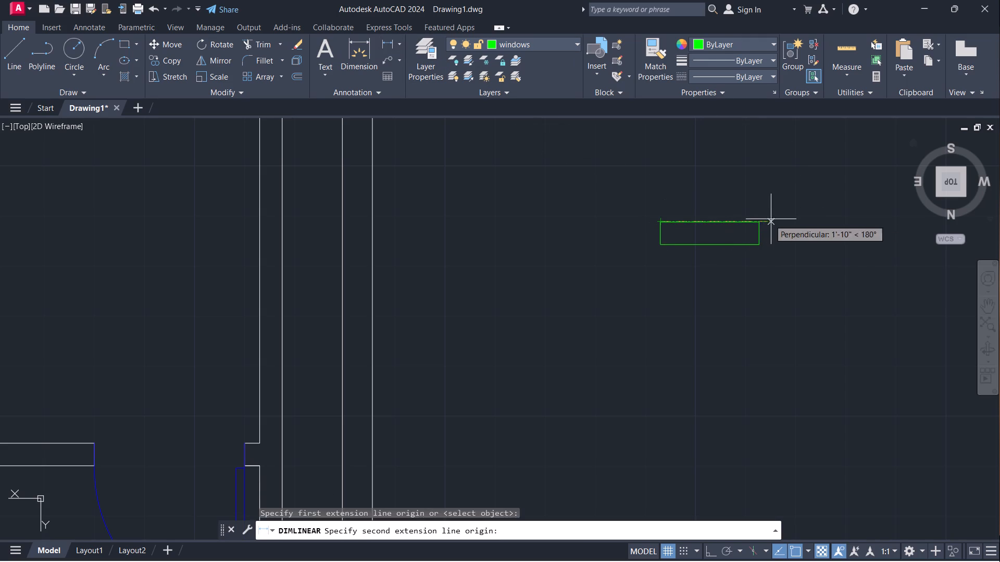
pyautogui.click(761, 224)
pyautogui.click(754, 184)
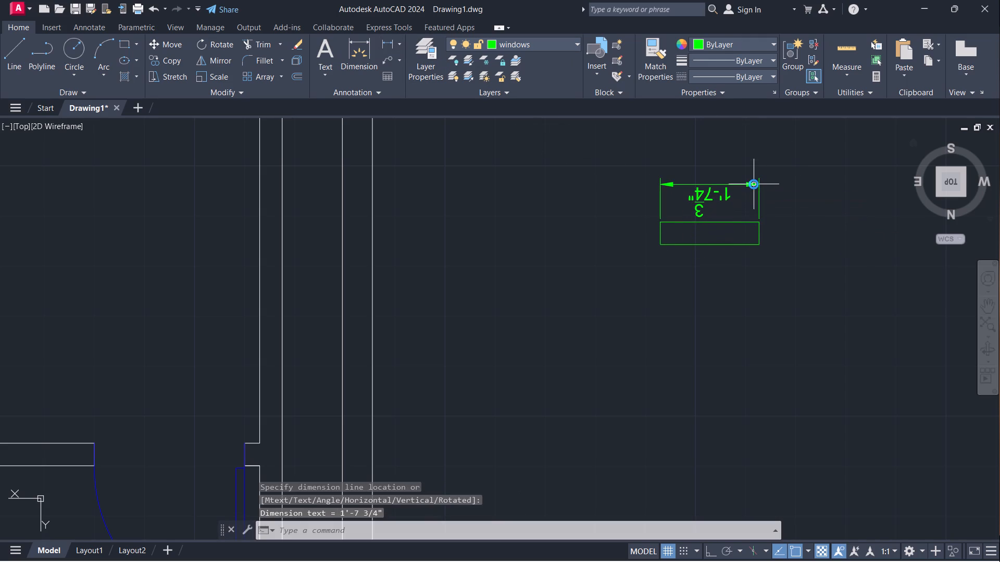
# Stretch the window outline's right short edge about 5" outward from its midpoint.
pyautogui.click(758, 229)
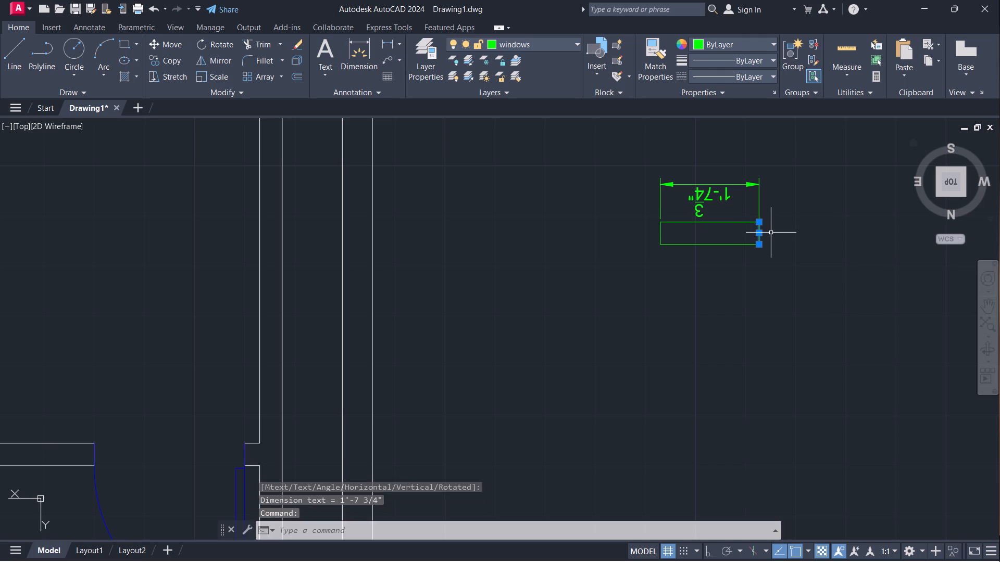
pyautogui.press('s')
pyautogui.press('Return')
pyautogui.click(756, 230)
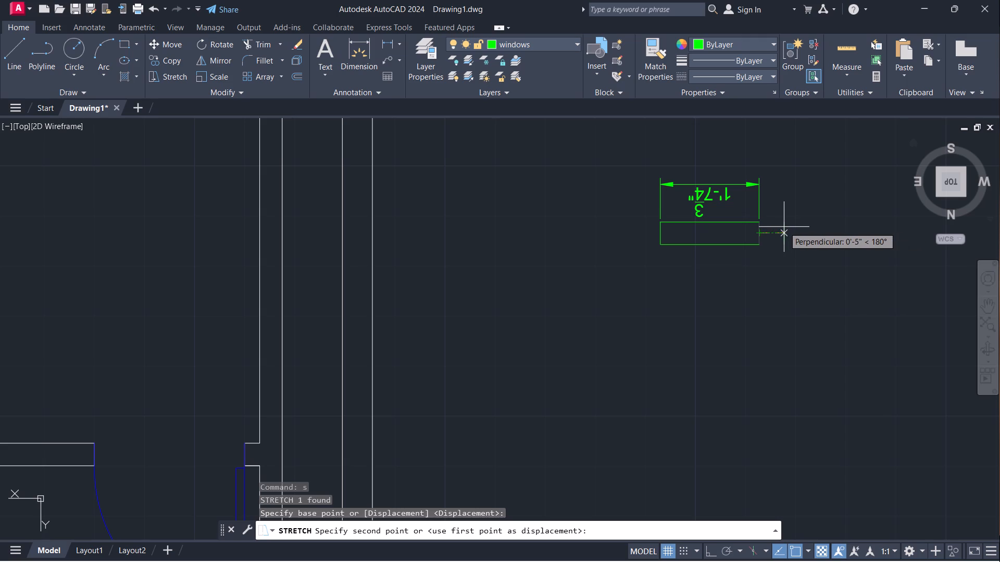
pyautogui.click(784, 227)
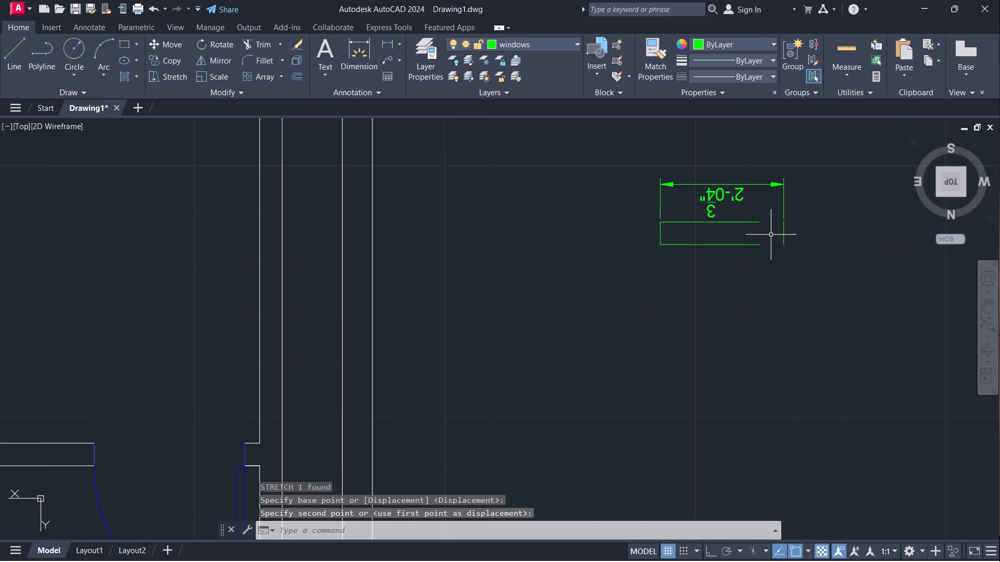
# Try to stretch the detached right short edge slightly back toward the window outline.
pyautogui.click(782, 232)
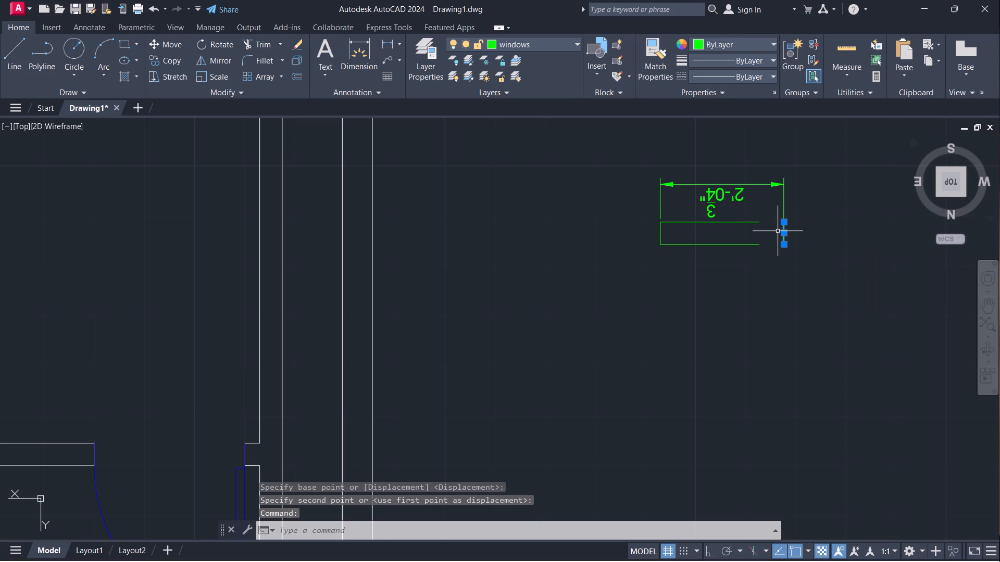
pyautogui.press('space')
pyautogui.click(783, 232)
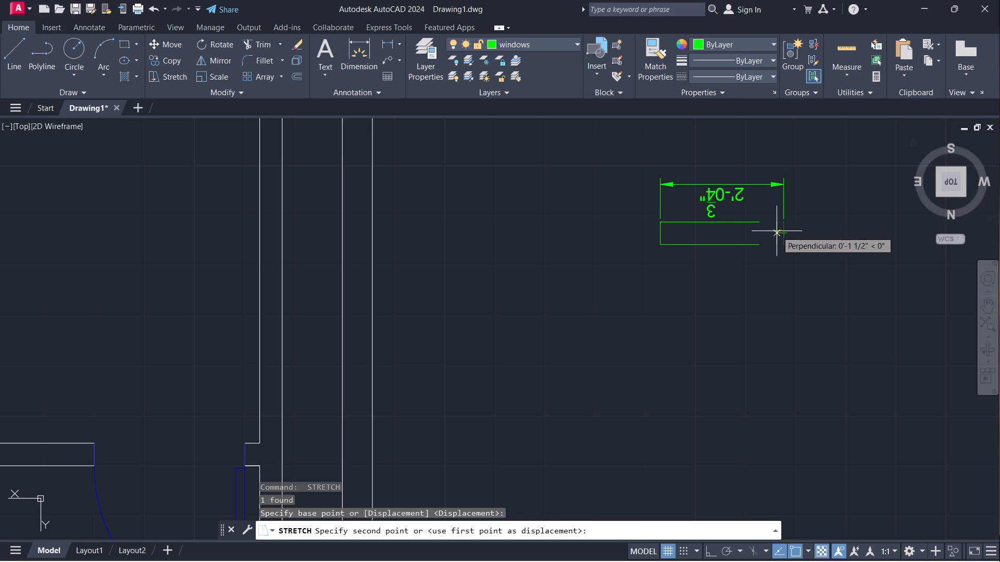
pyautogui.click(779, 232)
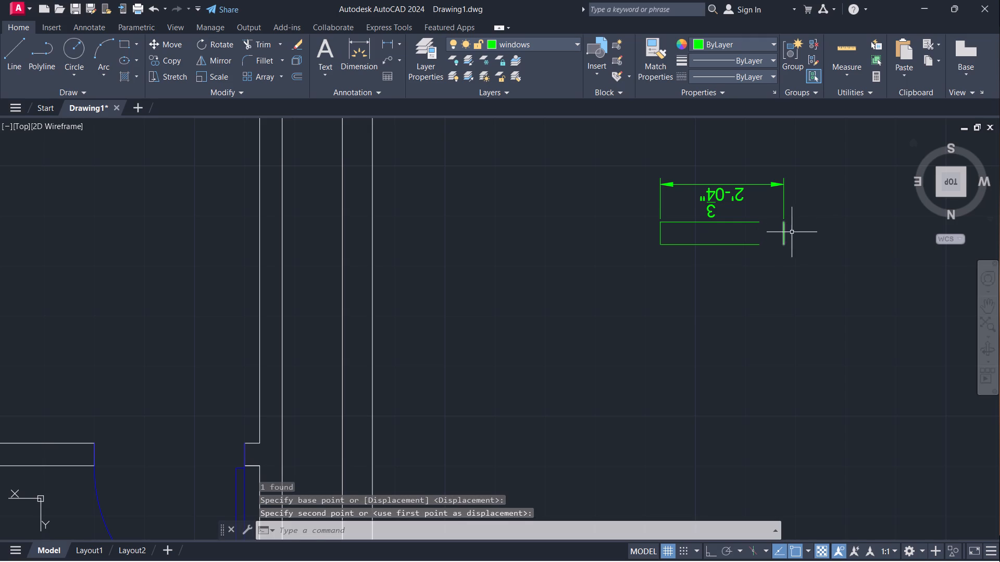
# Stretch the detached right short edge farther outward from its midpoint, to about 2'-6 1/2" from the opposite short edge.
pyautogui.scroll(2, 796, 235)
pyautogui.click(761, 239)
pyautogui.press('space')
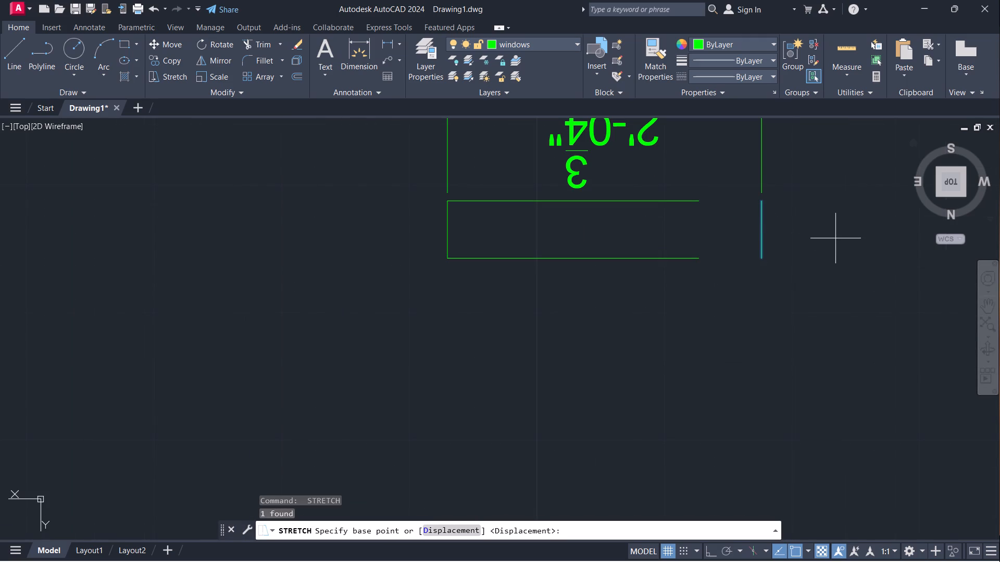
pyautogui.click(760, 229)
pyautogui.click(836, 229)
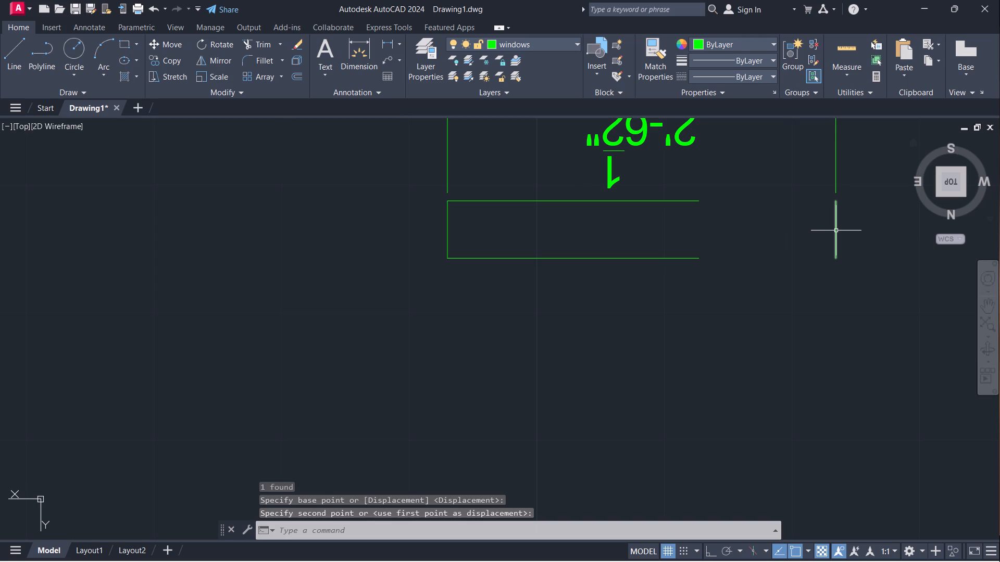
# Stretch the detached right short edge 6.5" from its midpoint back toward the window outline.
pyautogui.scroll(-1, 836, 231)
pyautogui.click(835, 228)
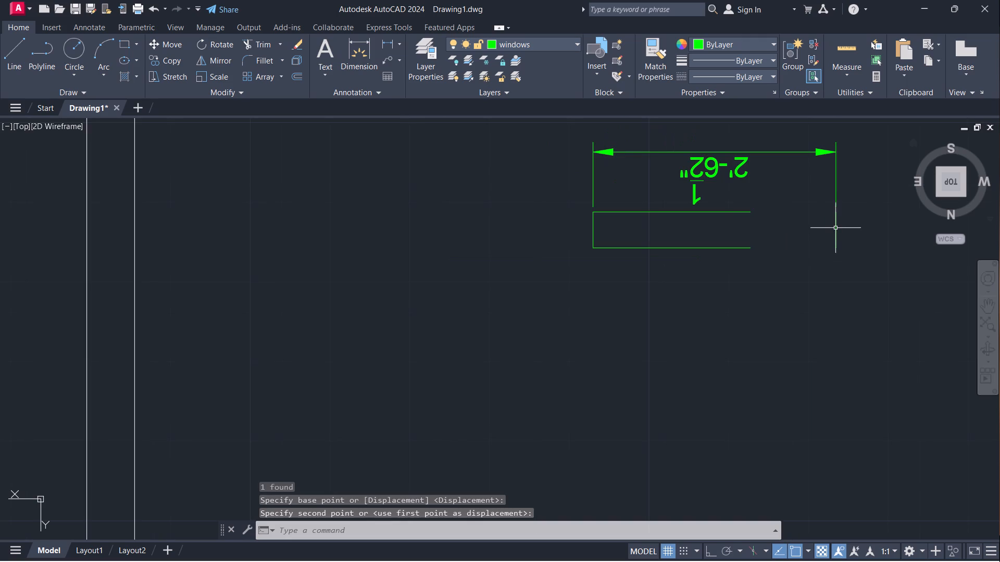
pyautogui.press('space')
pyautogui.click(835, 228)
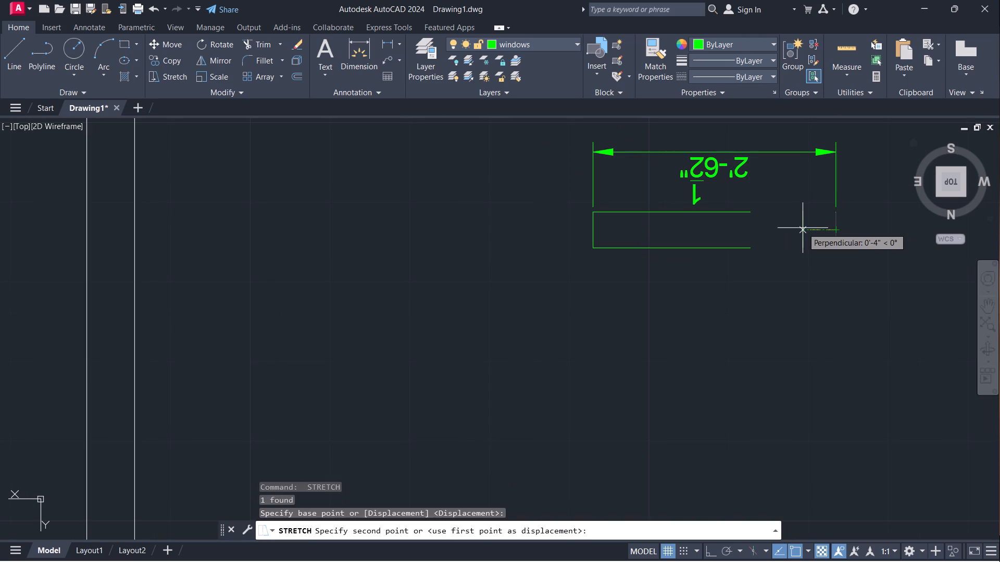
pyautogui.write('6.5"')
pyautogui.press('Return')
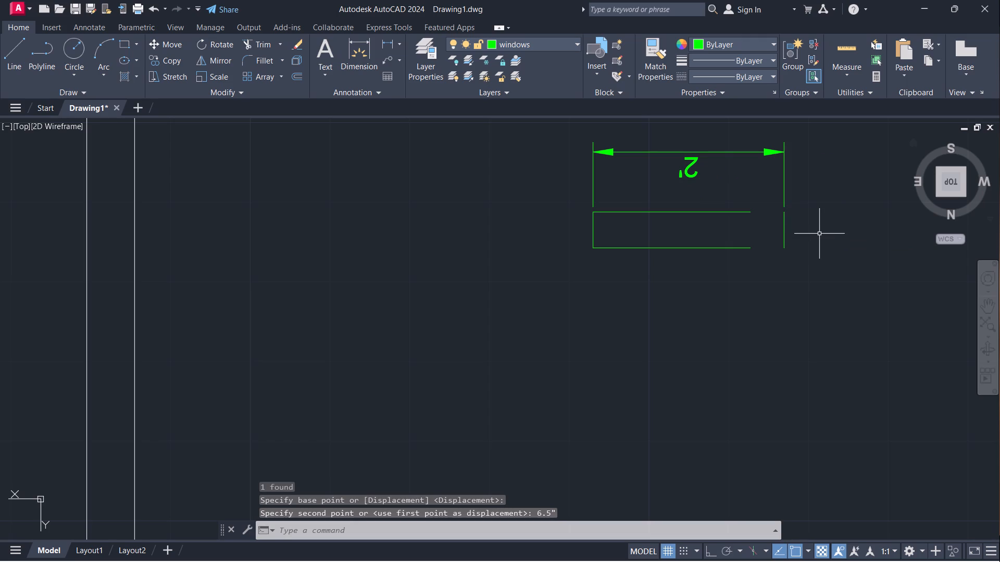
pyautogui.press('Escape')
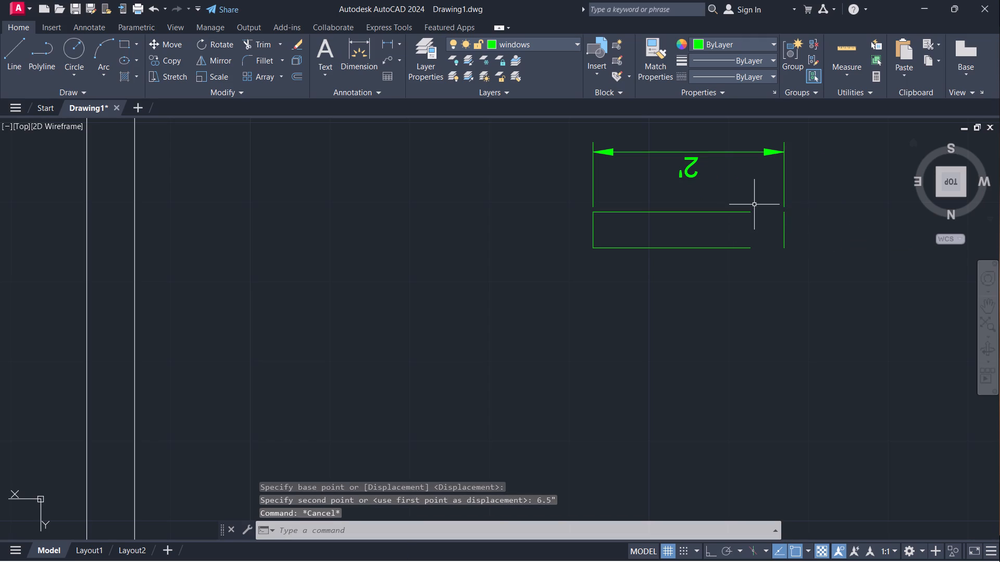
# Extend the window outline's lower long line to the detached right short edge.
pyautogui.press('e')
pyautogui.press('x')
pyautogui.press('Return')
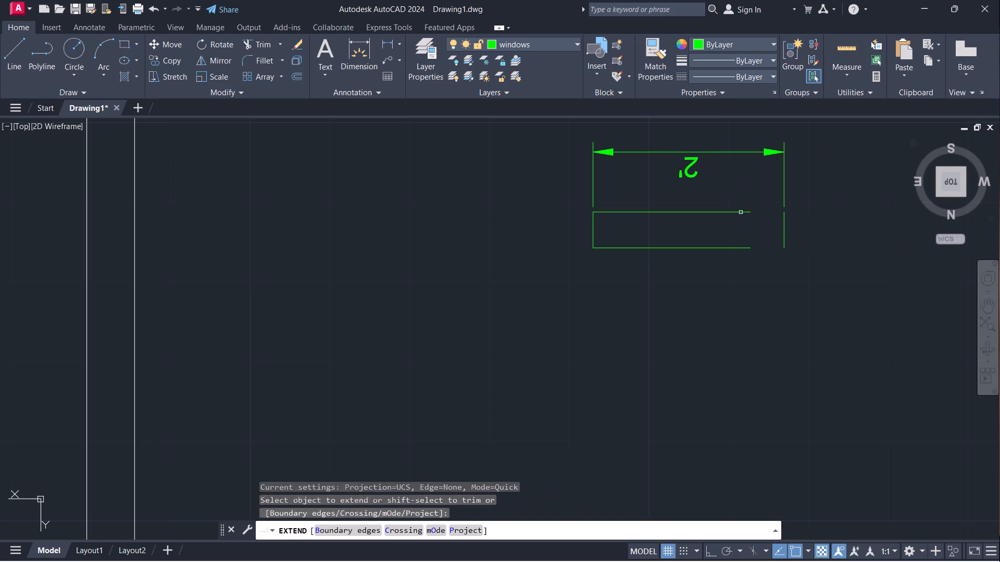
pyautogui.click(745, 249)
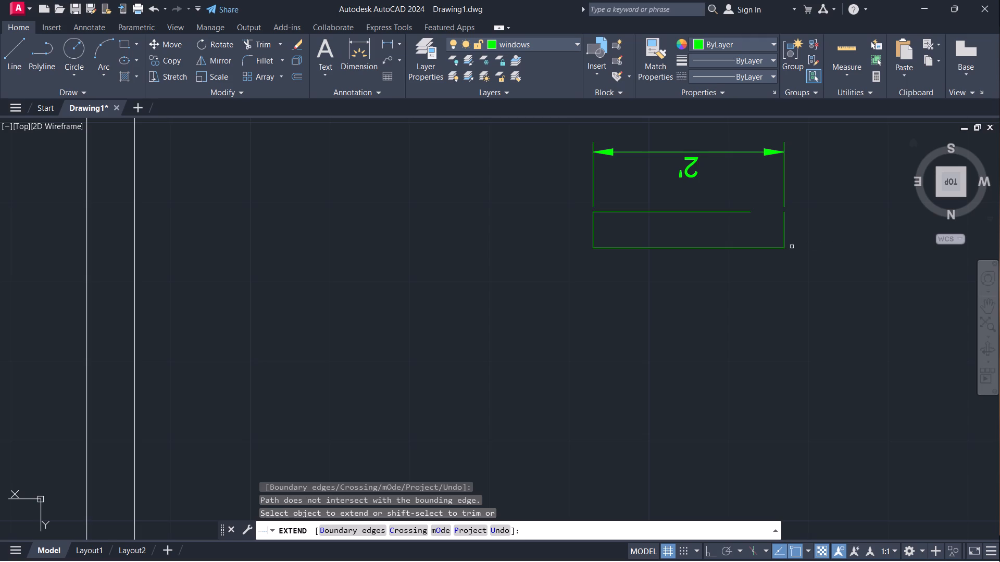
pyautogui.scroll(4, 791, 247)
pyautogui.scroll(2, 728, 252)
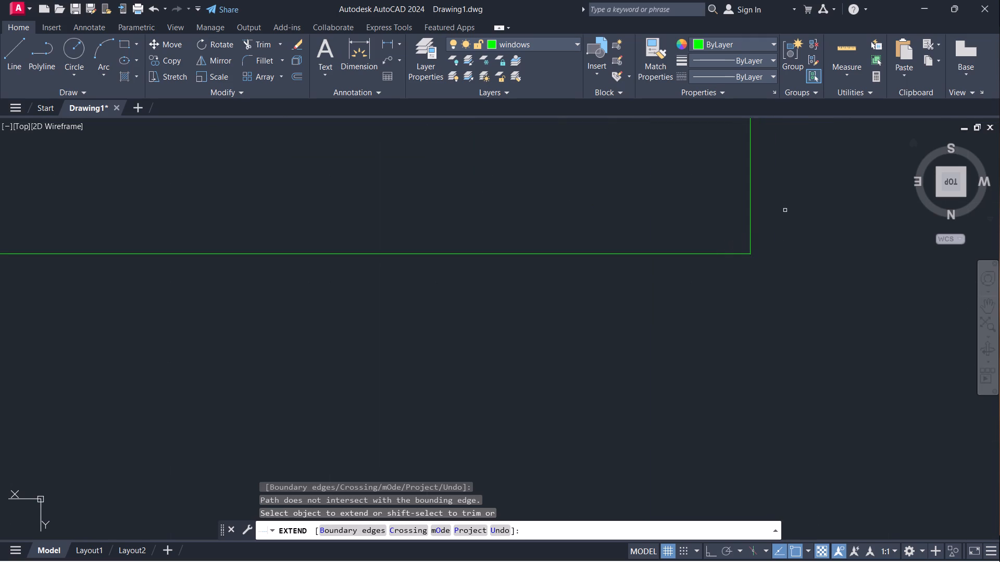
pyautogui.scroll(3, 762, 237)
pyautogui.scroll(3, 714, 301)
pyautogui.press('Escape')
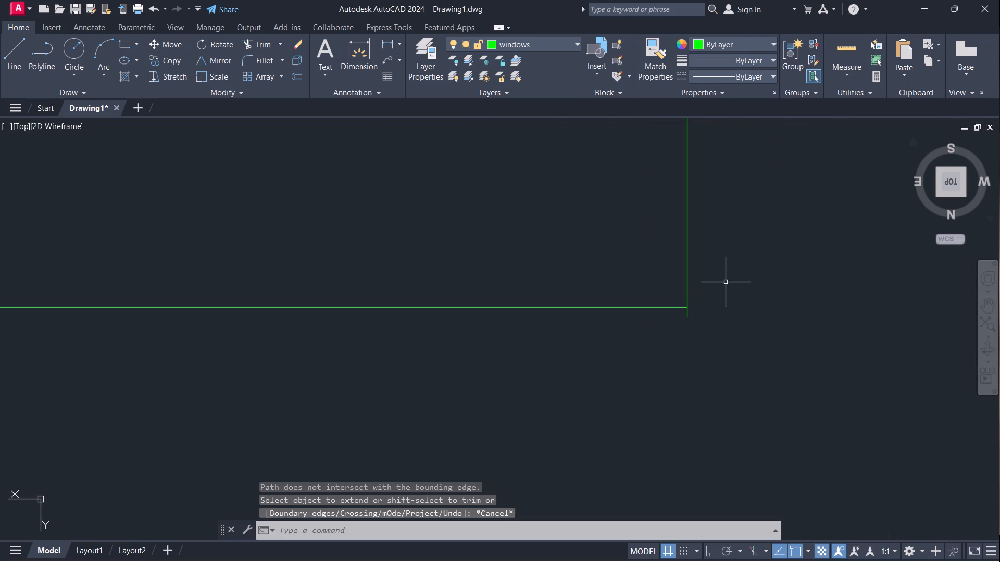
# Move the right short edge so its lower endpoint meets the end of the lower long line.
pyautogui.click(687, 315)
pyautogui.press('m')
pyautogui.press('Return')
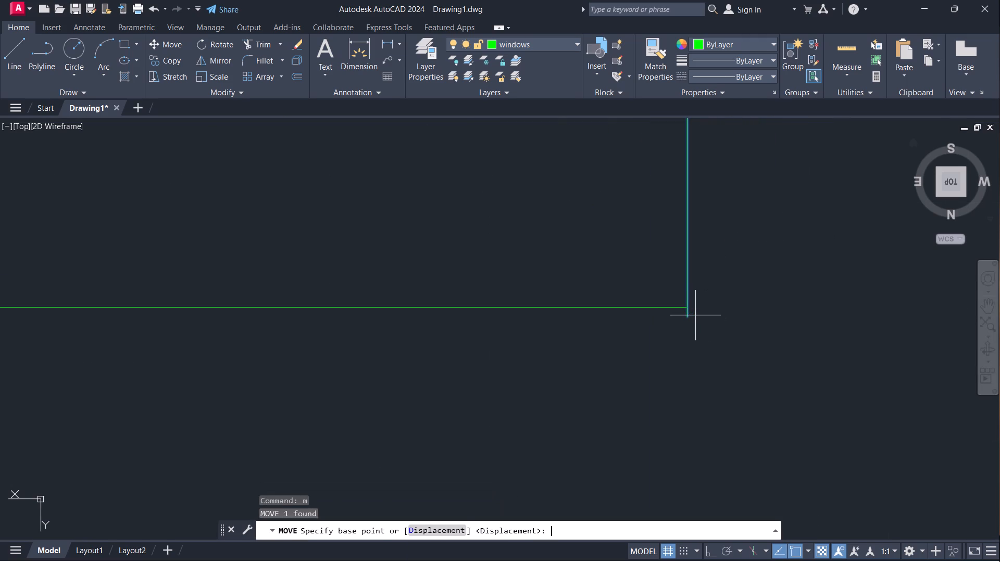
pyautogui.click(690, 316)
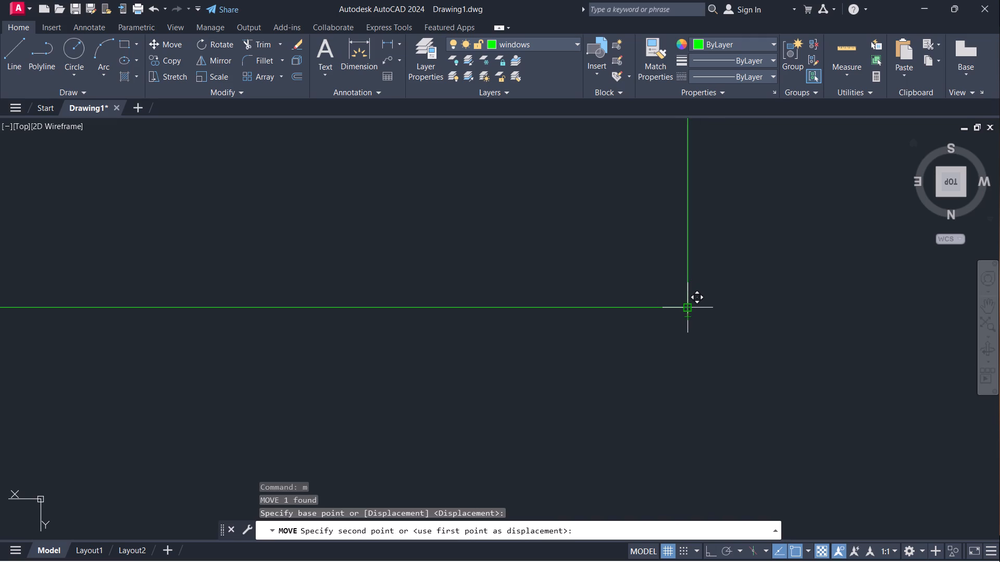
pyautogui.click(689, 308)
# Extend the window outline's upper long line to the right short edge to close the rectangle.
pyautogui.scroll(-5, 742, 274)
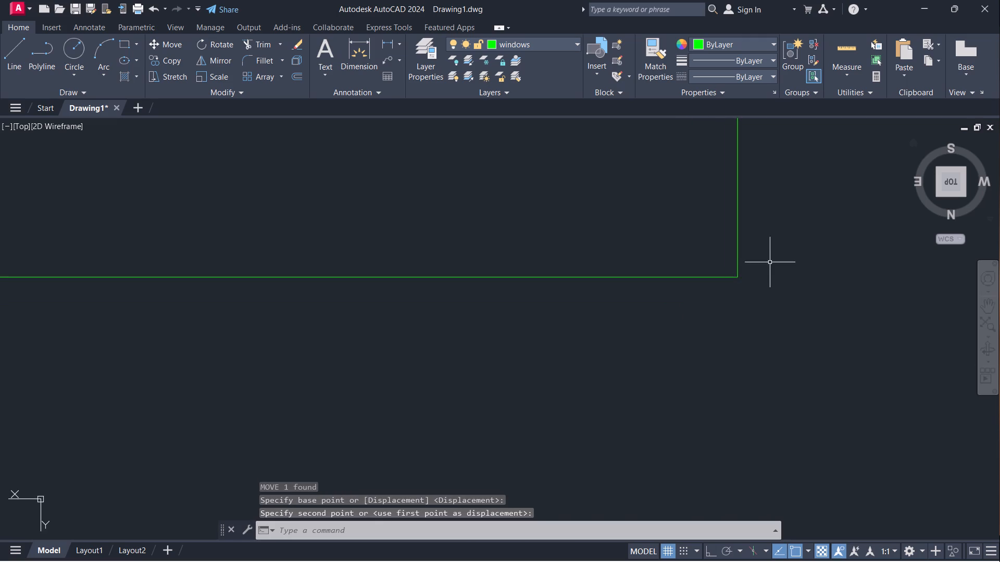
pyautogui.scroll(-1, 770, 269)
pyautogui.moveTo(770, 269); pyautogui.dragTo(808, 423, button='middle')
pyautogui.press('Escape')
pyautogui.scroll(-5, 679, 279)
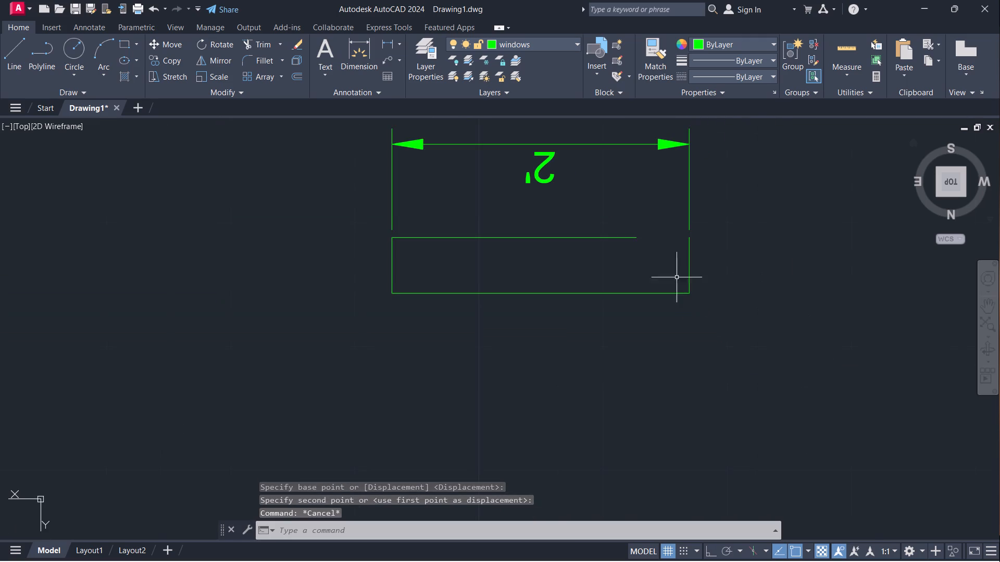
pyautogui.moveTo(638, 256); pyautogui.dragTo(680, 292, button='middle')
pyautogui.write('ex')
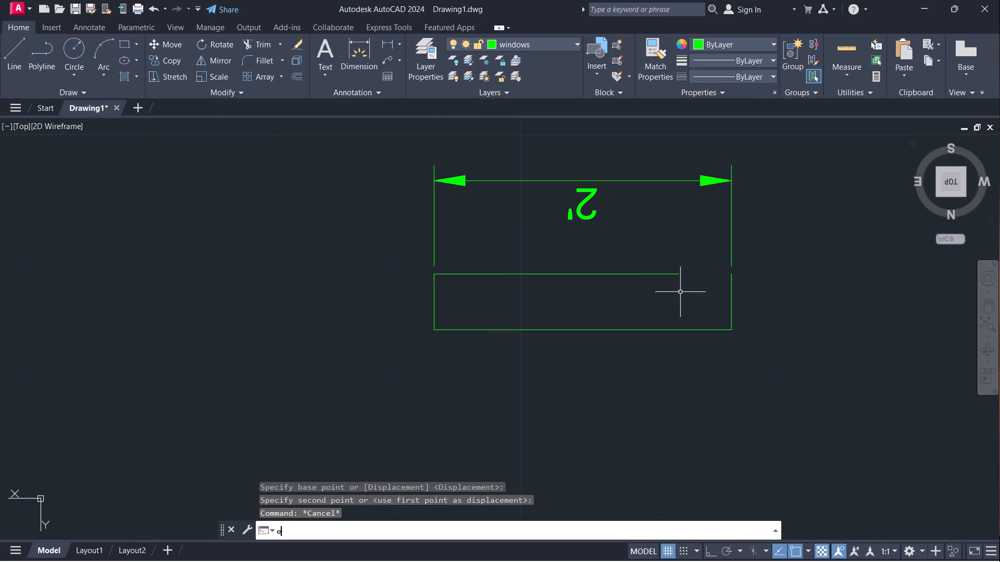
pyautogui.press('Return')
pyautogui.click(659, 272)
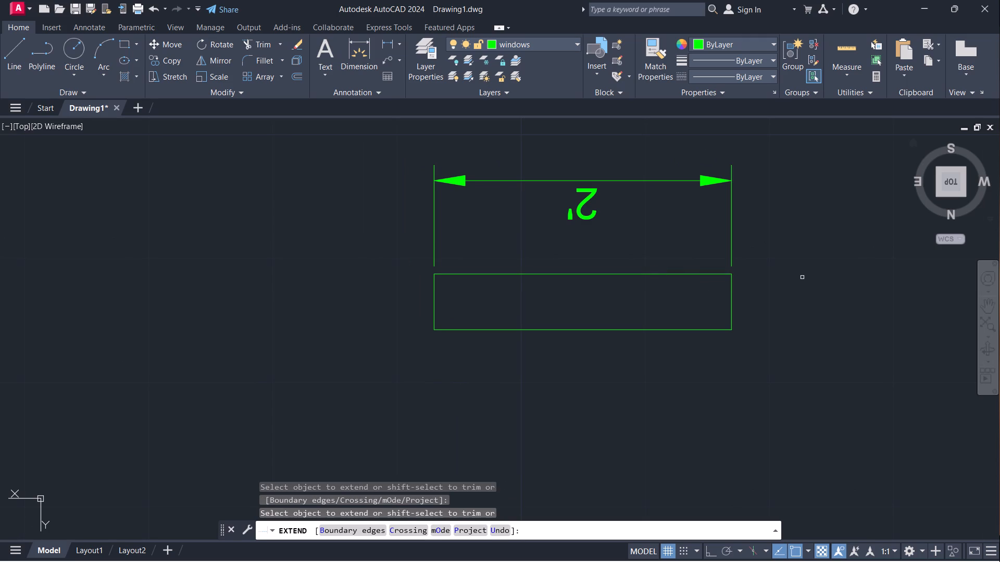
pyautogui.press('Escape')
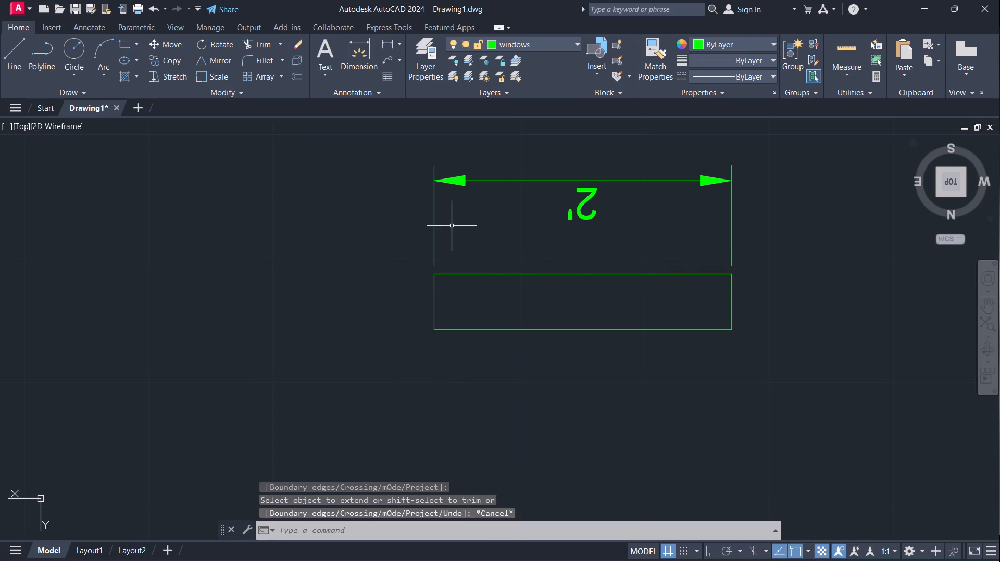
# Erase the linear dimension above the window outline.
pyautogui.click(452, 177)
pyautogui.press('e')
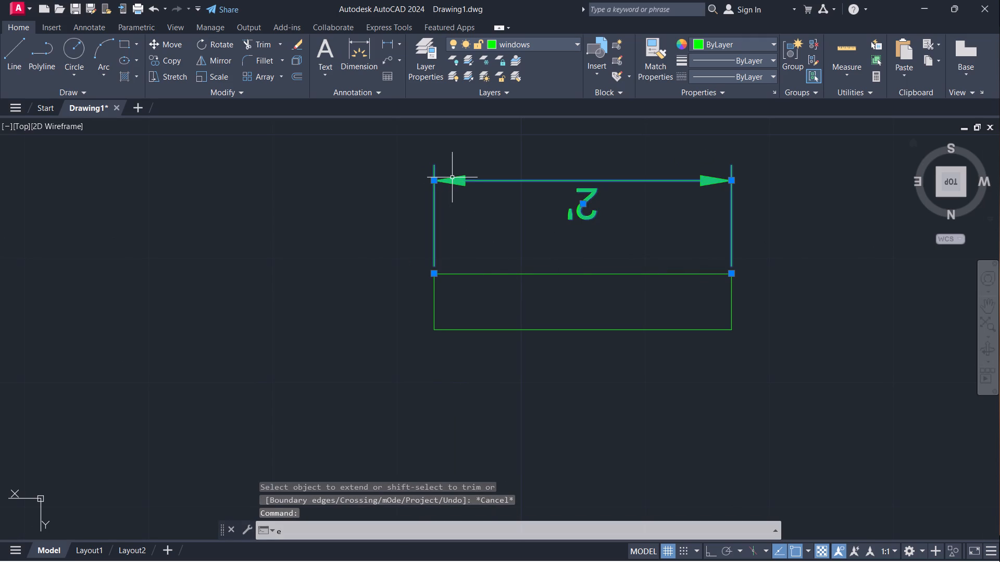
pyautogui.press('Return')
# Copy the whole window outline twice, stacking both copies below the original in line with its left edge.
pyautogui.moveTo(403, 212); pyautogui.dragTo(406, 219)
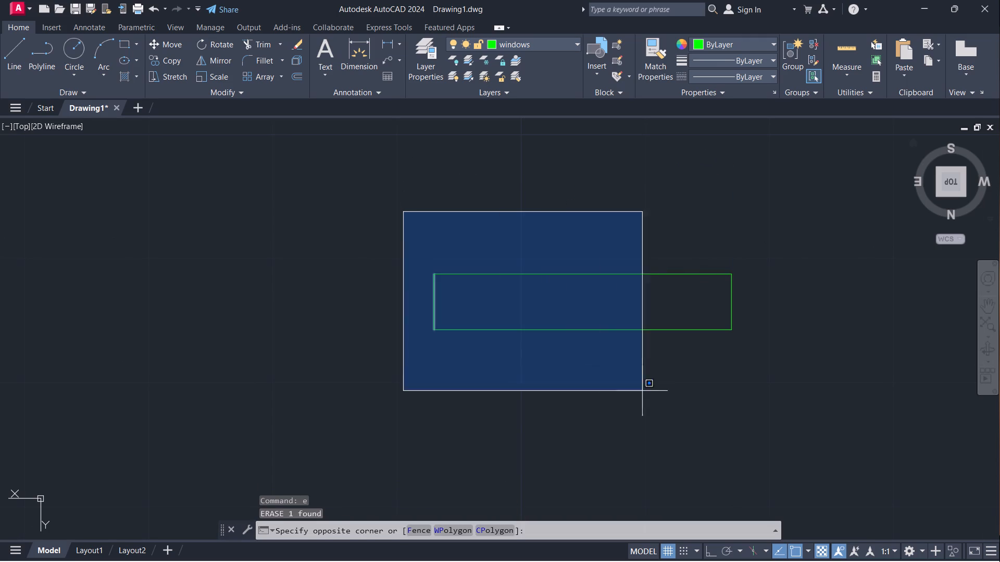
pyautogui.click(780, 425)
pyautogui.write('co')
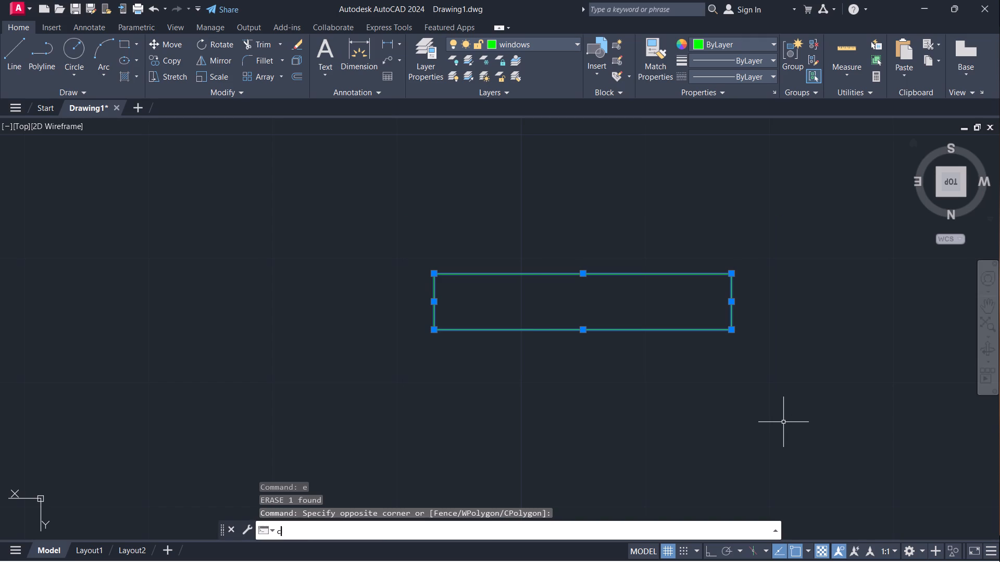
pyautogui.press('Return')
pyautogui.click(438, 328)
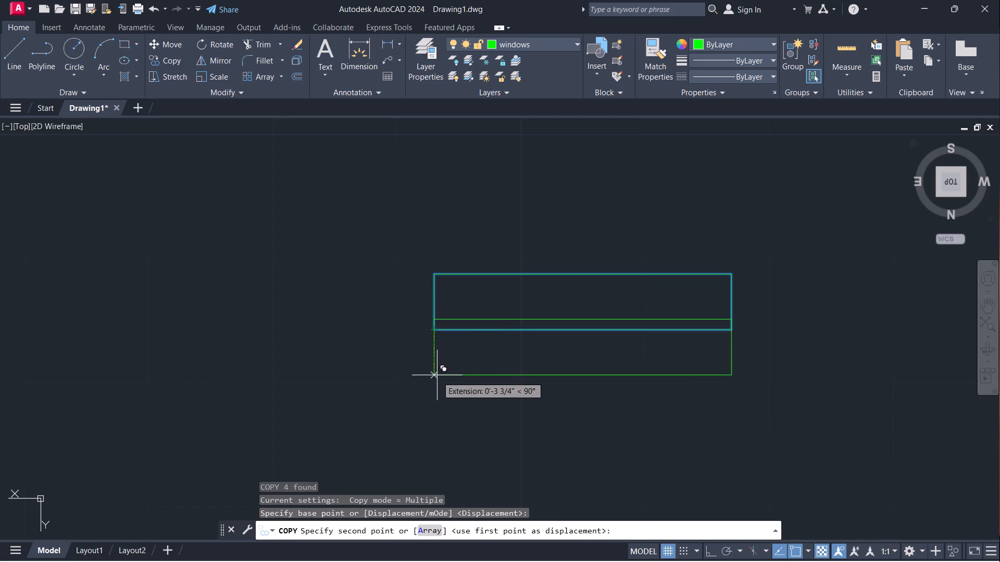
pyautogui.click(434, 406)
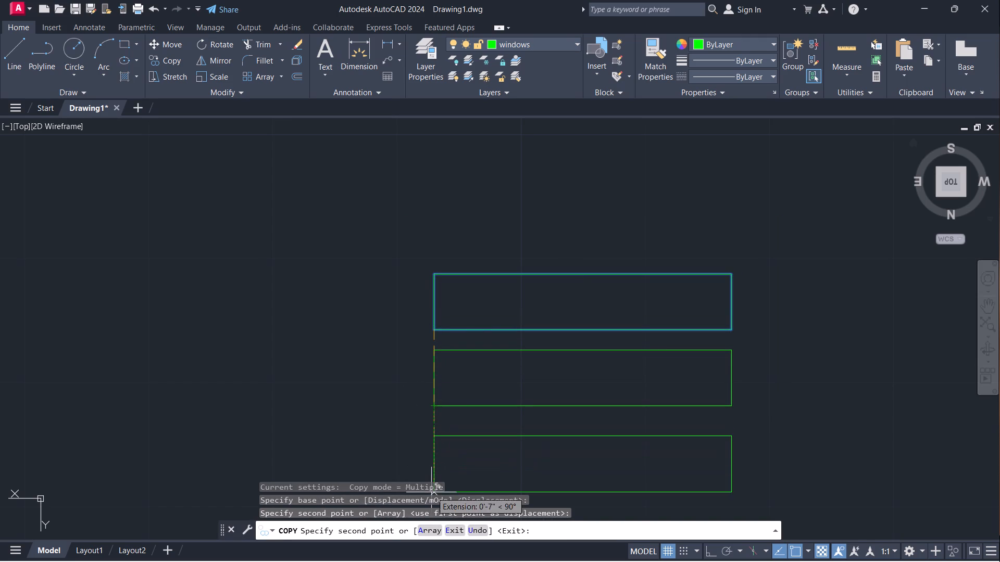
pyautogui.click(431, 492)
pyautogui.press('Escape')
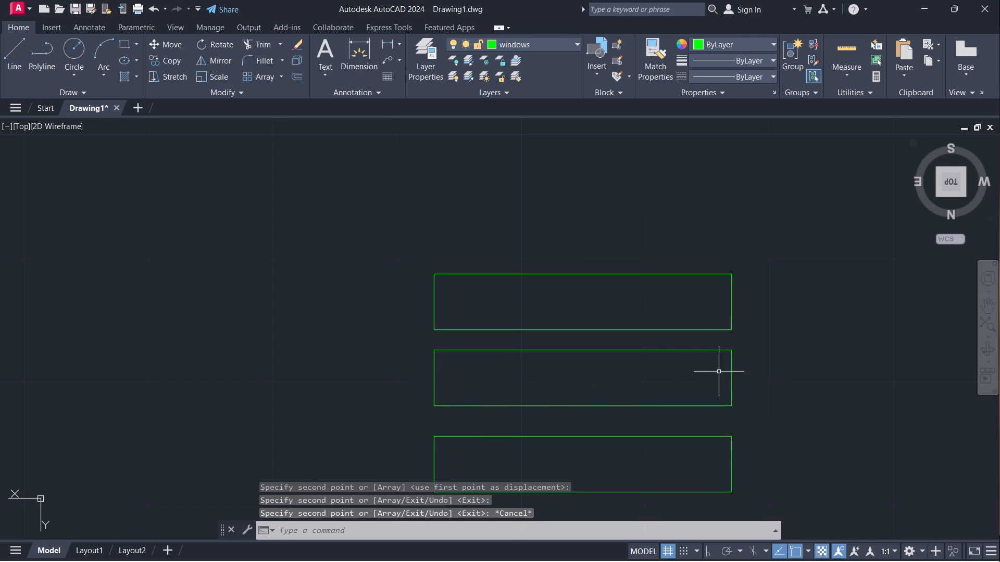
# Stretch the middle window copy's right short edge 1' outward from its midpoint.
pyautogui.click(730, 377)
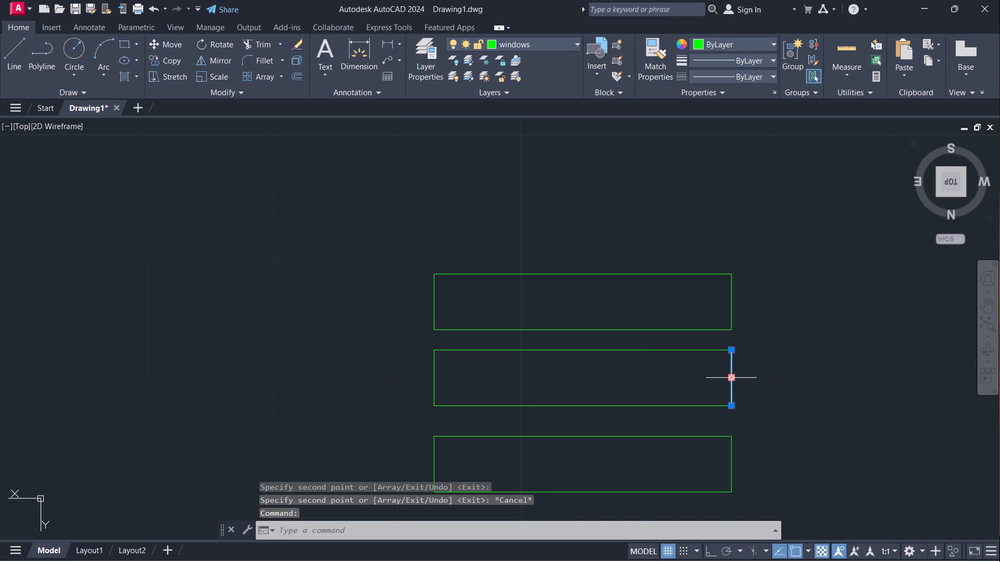
pyautogui.press('s')
pyautogui.press('Return')
pyautogui.click(730, 378)
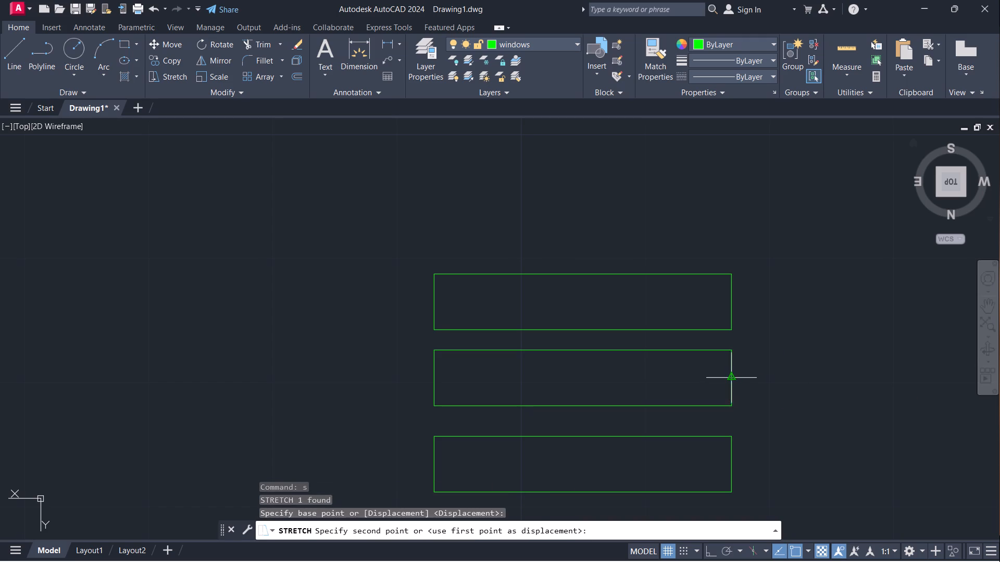
pyautogui.write("1'")
pyautogui.press('Return')
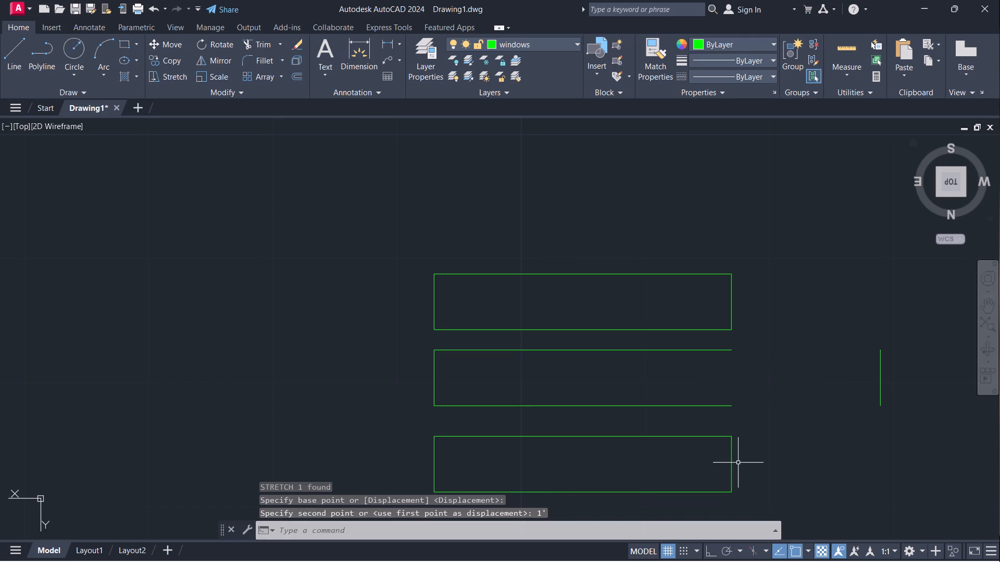
# Turn on Ortho mode and stretch the bottom window copy's right short edge 2' outward from its midpoint.
pyautogui.press('F8')
pyautogui.click(732, 467)
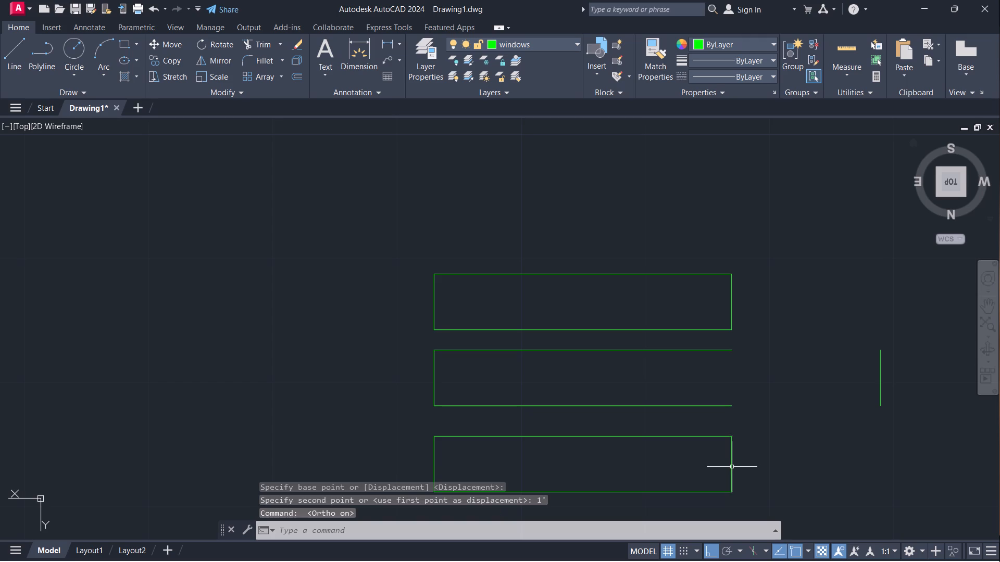
pyautogui.press('s')
pyautogui.press('Return')
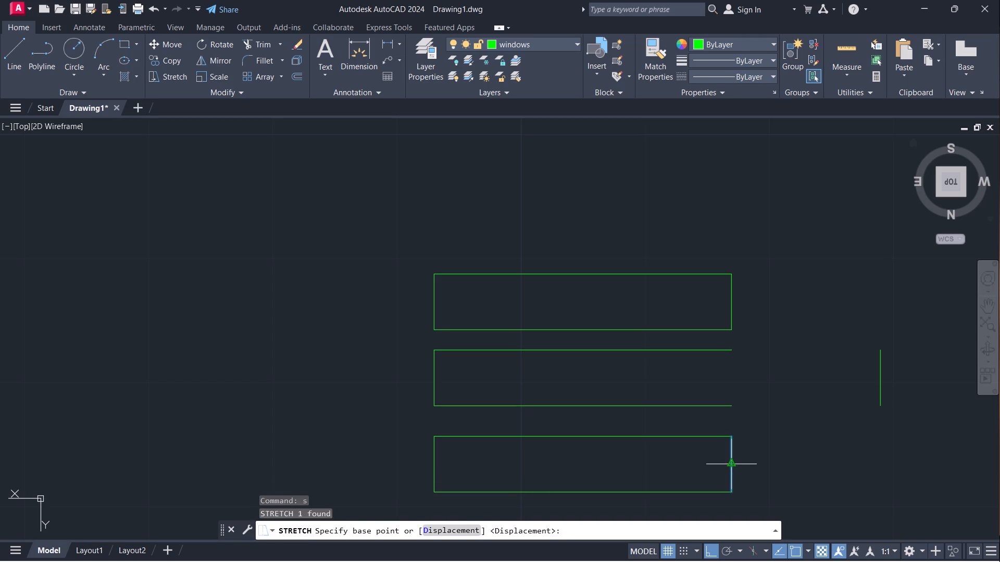
pyautogui.click(731, 467)
pyautogui.write("2'")
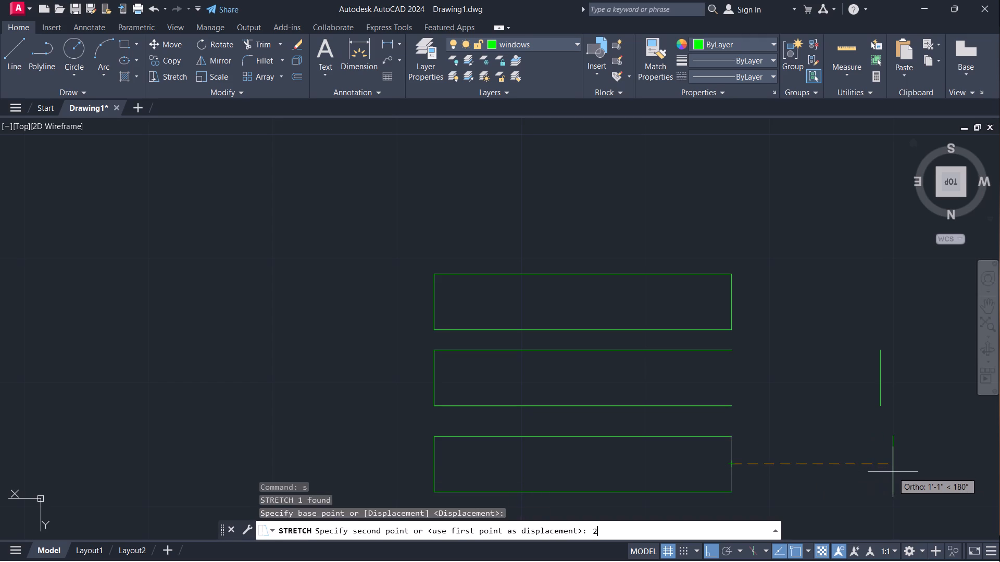
pyautogui.press('Return')
# Extend the long lines of the middle and bottom window copies to their displaced right short edges.
pyautogui.scroll(-1, 879, 458)
pyautogui.moveTo(891, 466); pyautogui.dragTo(778, 426, button='middle')
pyautogui.scroll(-1, 891, 466)
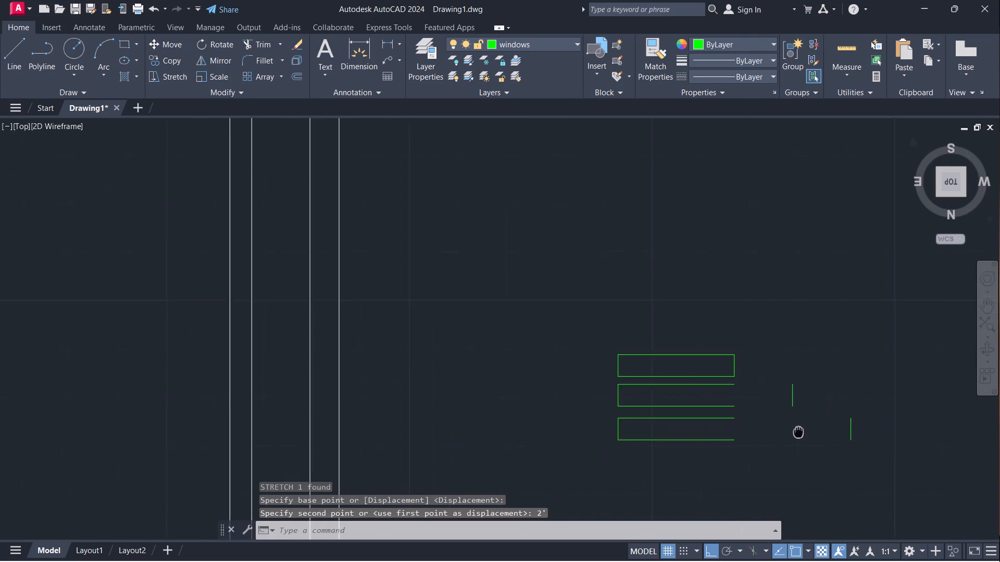
pyautogui.moveTo(778, 426); pyautogui.dragTo(764, 421, button='middle')
pyautogui.press('Escape')
pyautogui.write('ex')
pyautogui.press('Return')
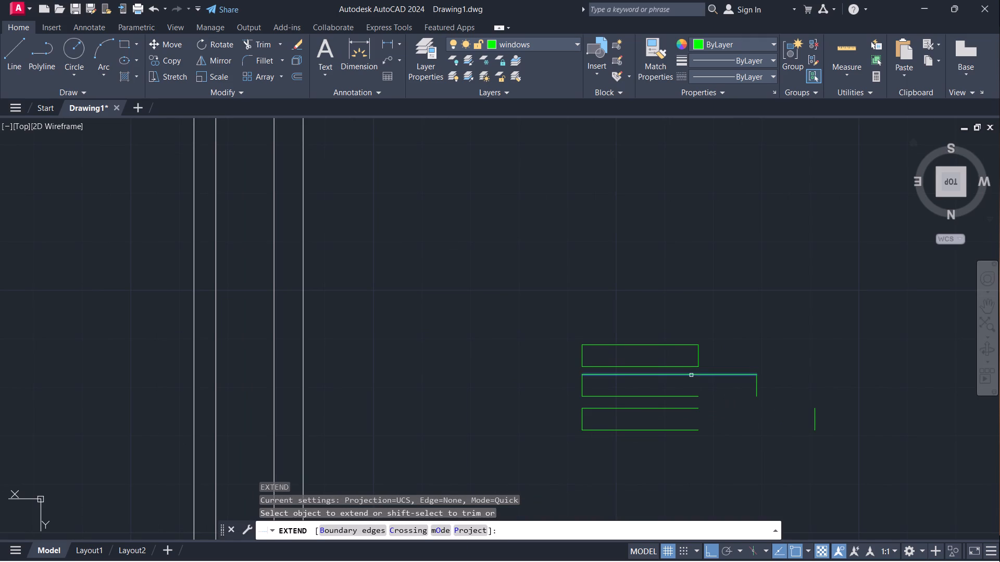
pyautogui.click(691, 375)
pyautogui.click(689, 395)
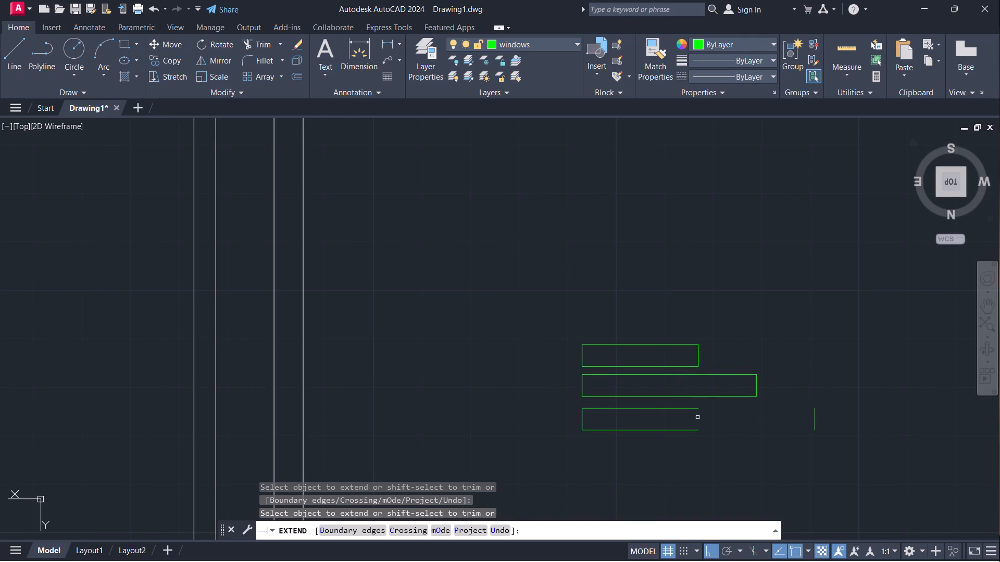
pyautogui.click(692, 410)
pyautogui.click(696, 429)
pyautogui.press('Escape')
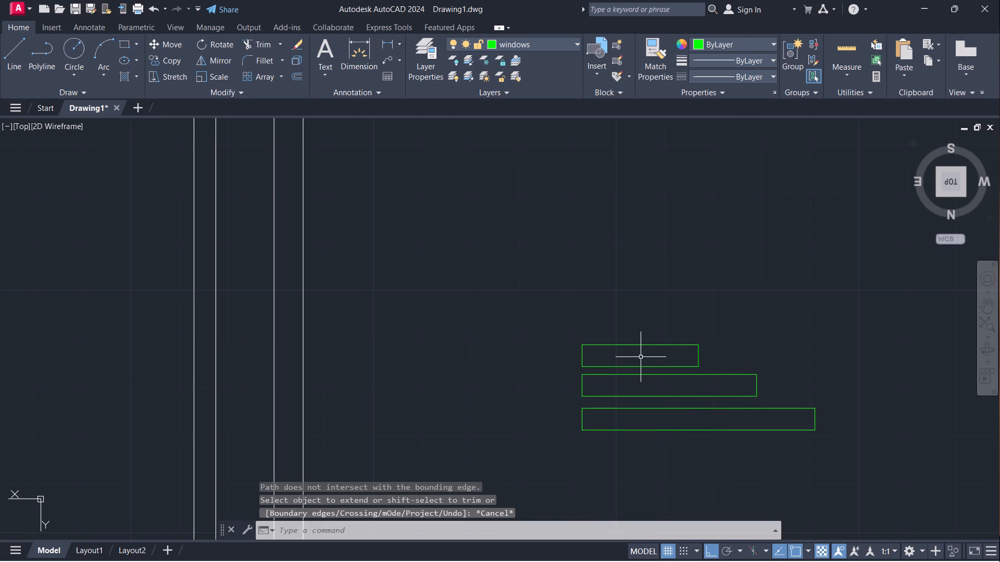
# Offset both short edges of the top window outline 0.5" inward.
pyautogui.press('o')
pyautogui.press('Return')
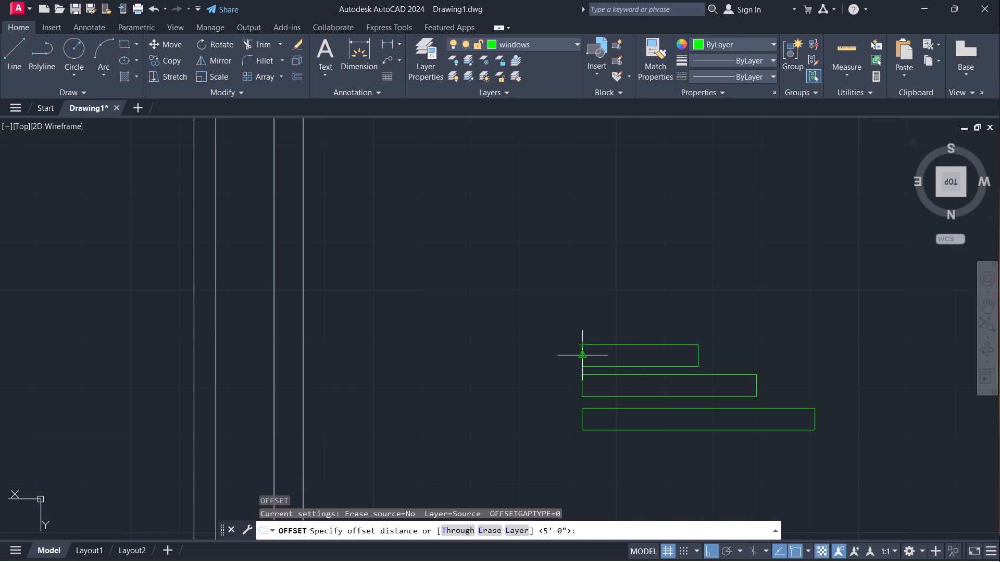
pyautogui.moveTo(585, 355); pyautogui.dragTo(592, 355)
pyautogui.write('0.5"')
pyautogui.press('Return')
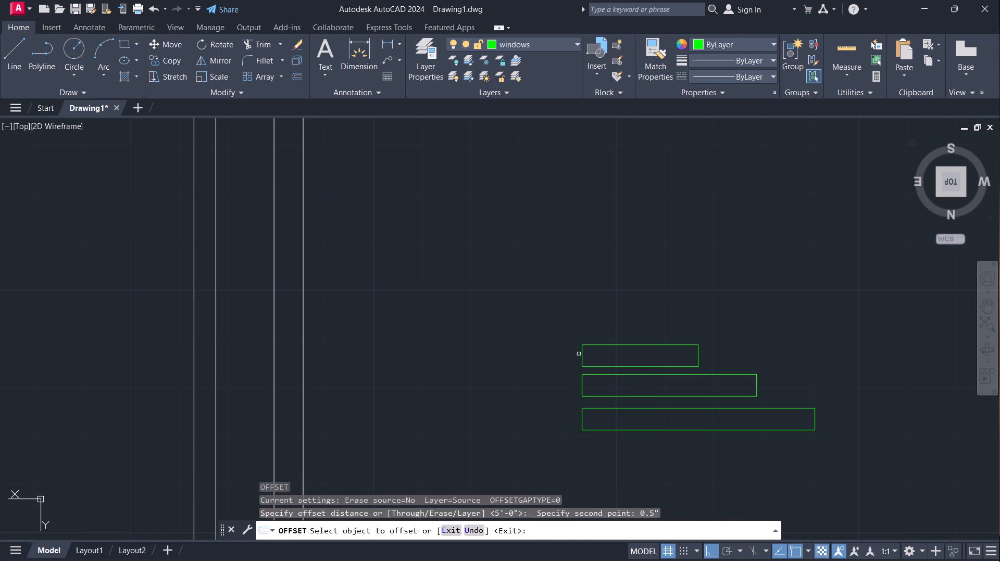
pyautogui.click(583, 356)
pyautogui.click(601, 356)
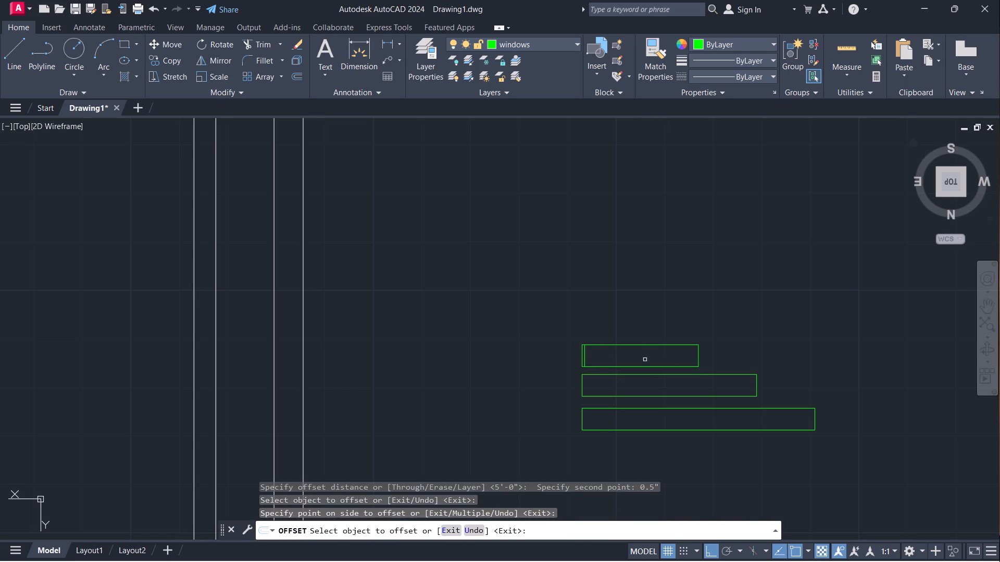
pyautogui.click(697, 357)
pyautogui.click(676, 355)
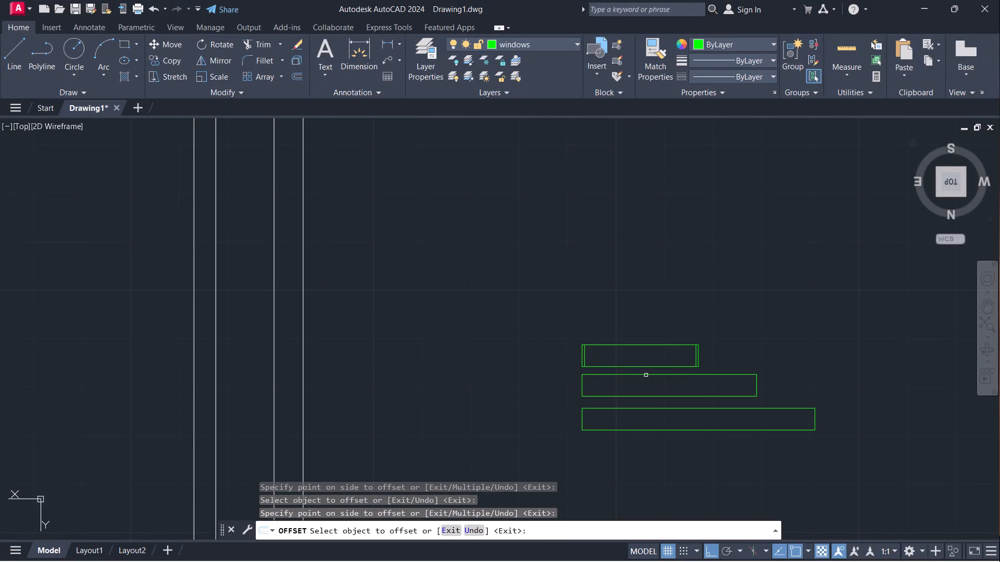
# Offset both short edges of the middle and bottom window outlines inward by the same 0.5".
pyautogui.click(581, 387)
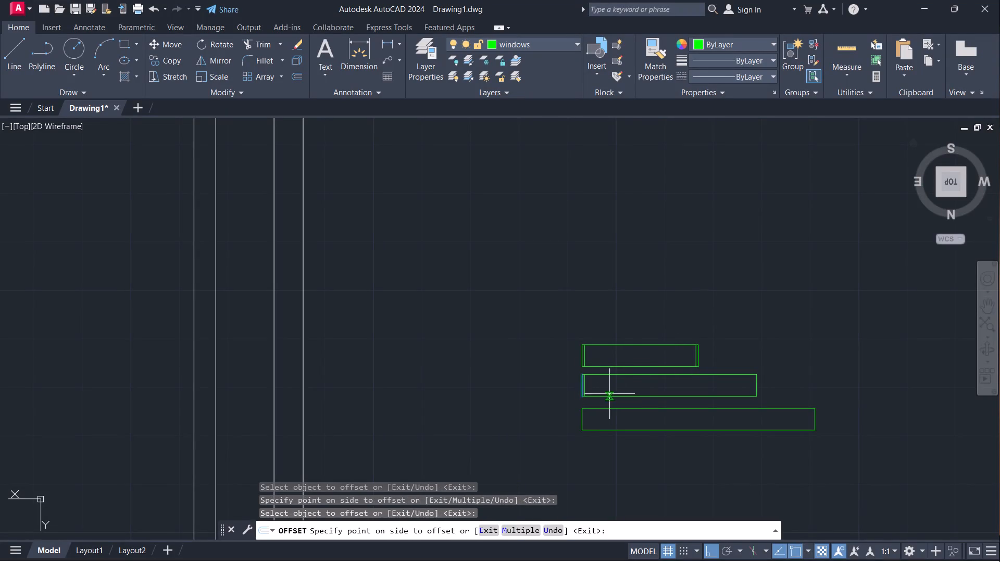
pyautogui.moveTo(614, 394); pyautogui.dragTo(624, 394)
pyautogui.click(756, 388)
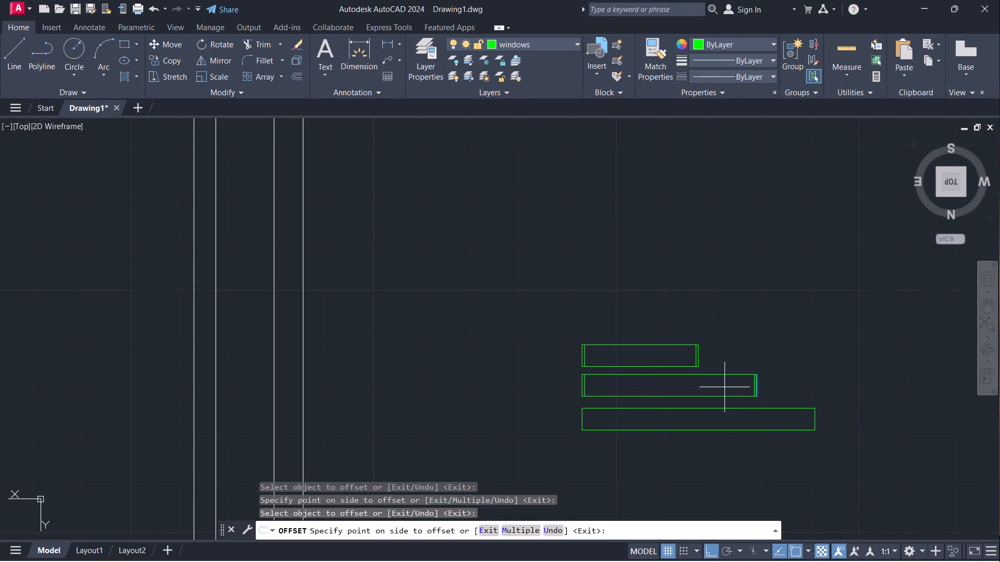
pyautogui.click(717, 387)
pyautogui.click(580, 420)
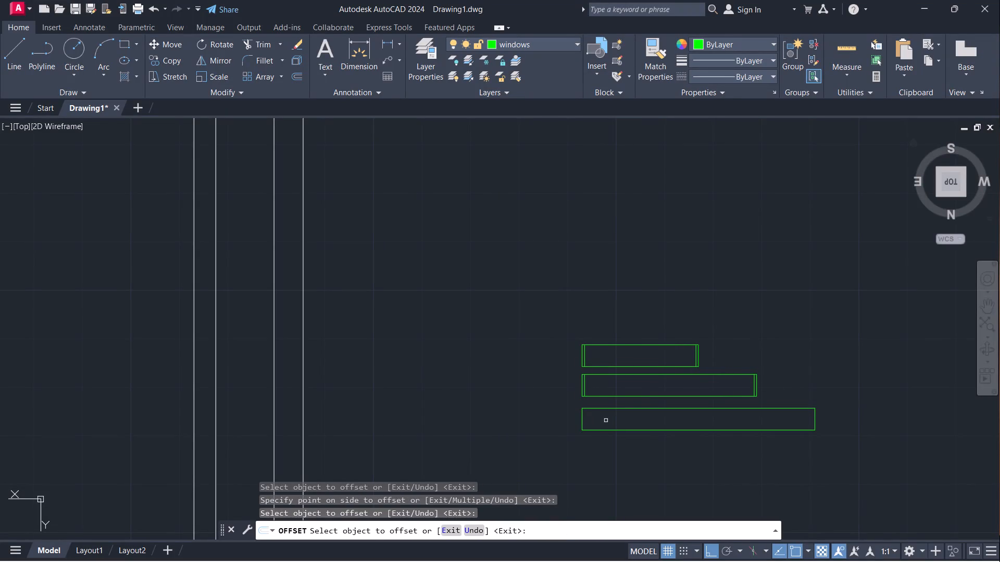
pyautogui.moveTo(582, 420); pyautogui.dragTo(592, 421)
pyautogui.moveTo(610, 421); pyautogui.dragTo(616, 422)
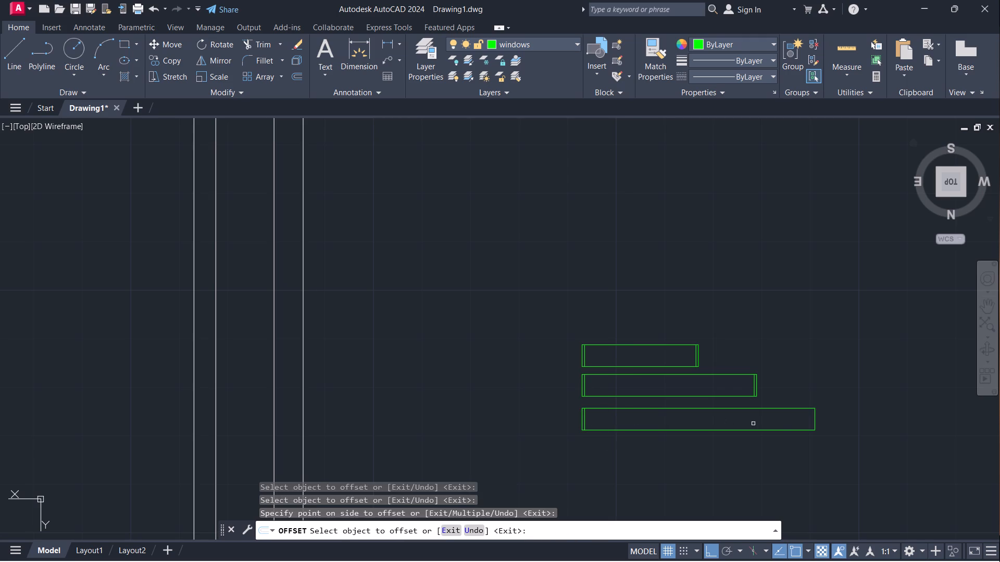
pyautogui.click(814, 422)
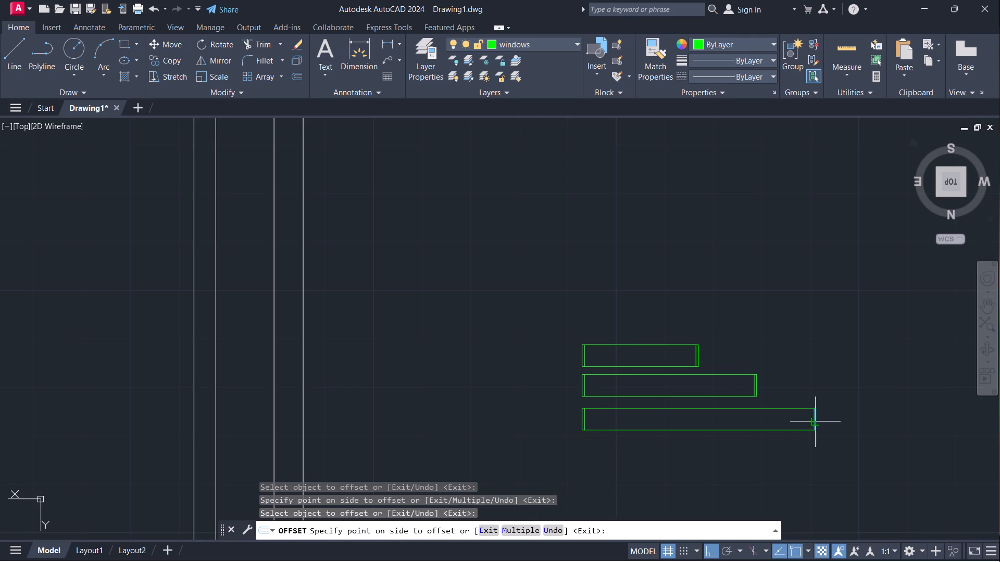
pyautogui.click(776, 422)
pyautogui.press('Escape')
# Draw a centre line in the top window between the midpoints of its two inner end lines.
pyautogui.press('l')
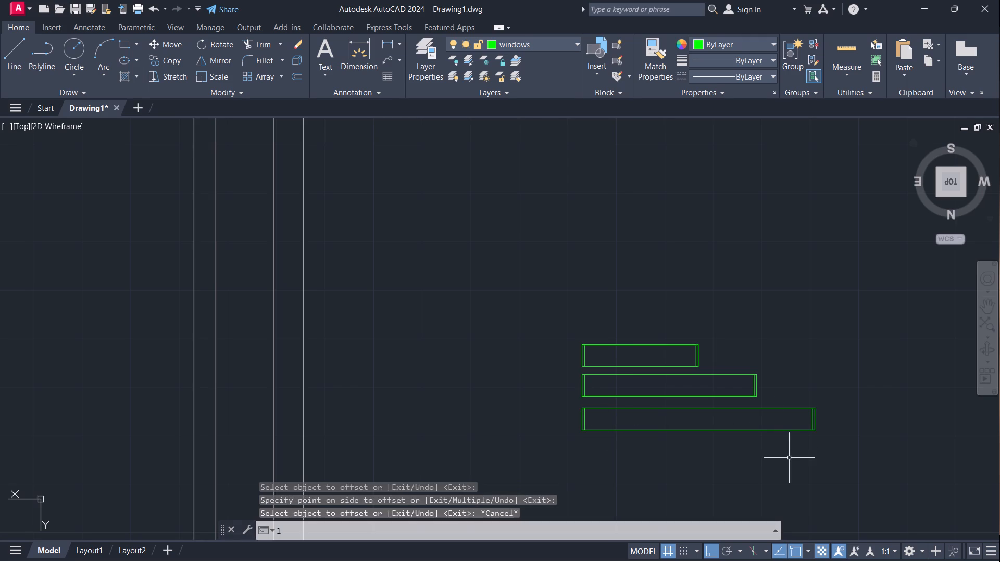
pyautogui.press('Return')
pyautogui.scroll(2, 583, 346)
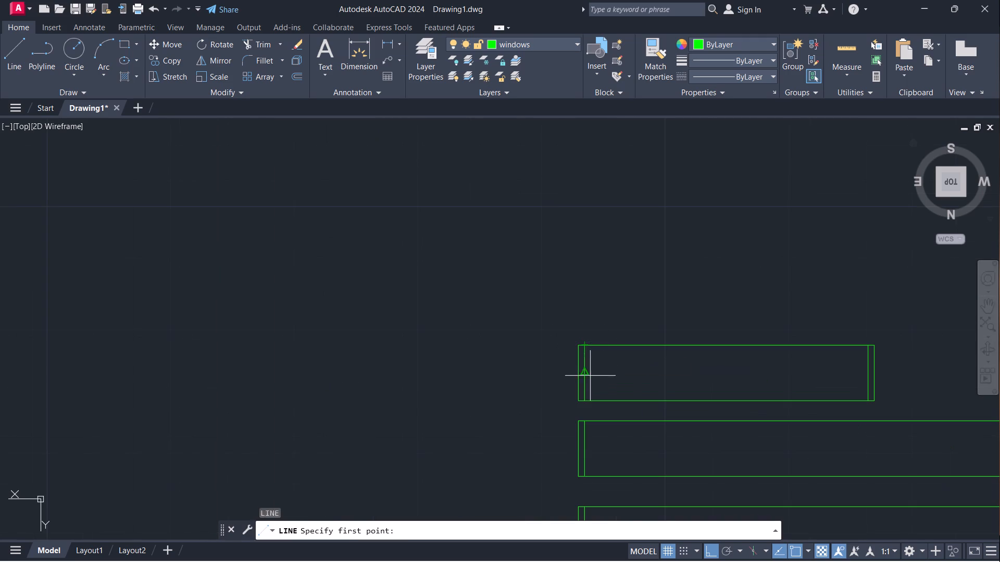
pyautogui.click(586, 377)
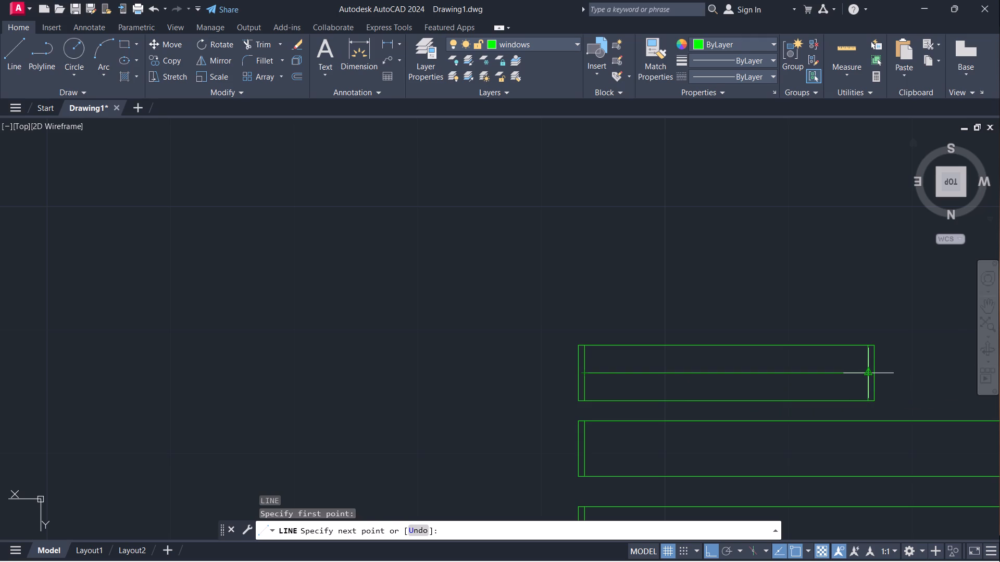
pyautogui.click(867, 375)
pyautogui.press('`')
pyautogui.press('Escape')
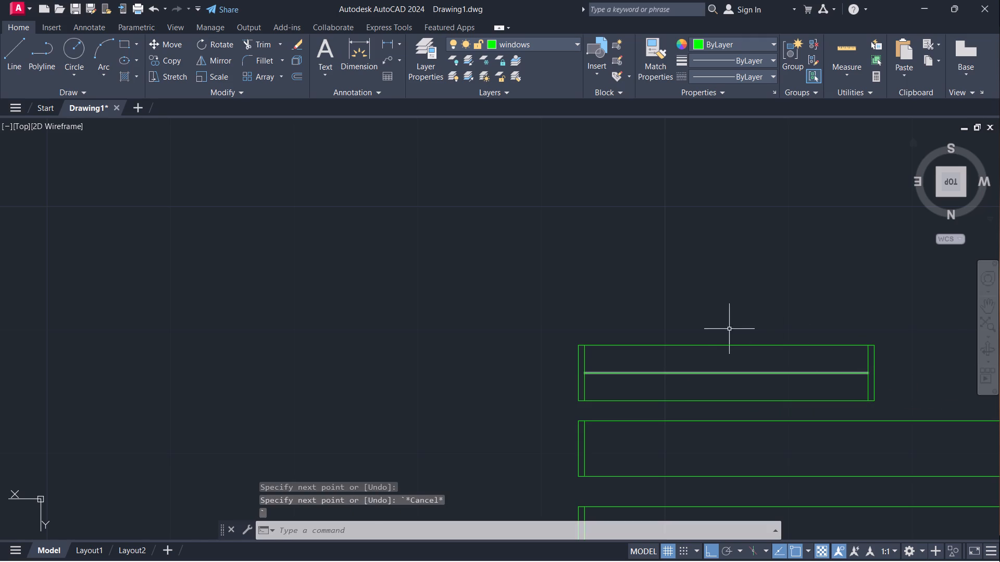
# Draw a centre line in the middle window between the midpoints of its two inner end lines.
pyautogui.scroll(-1, 715, 337)
pyautogui.press('l')
pyautogui.press('Return')
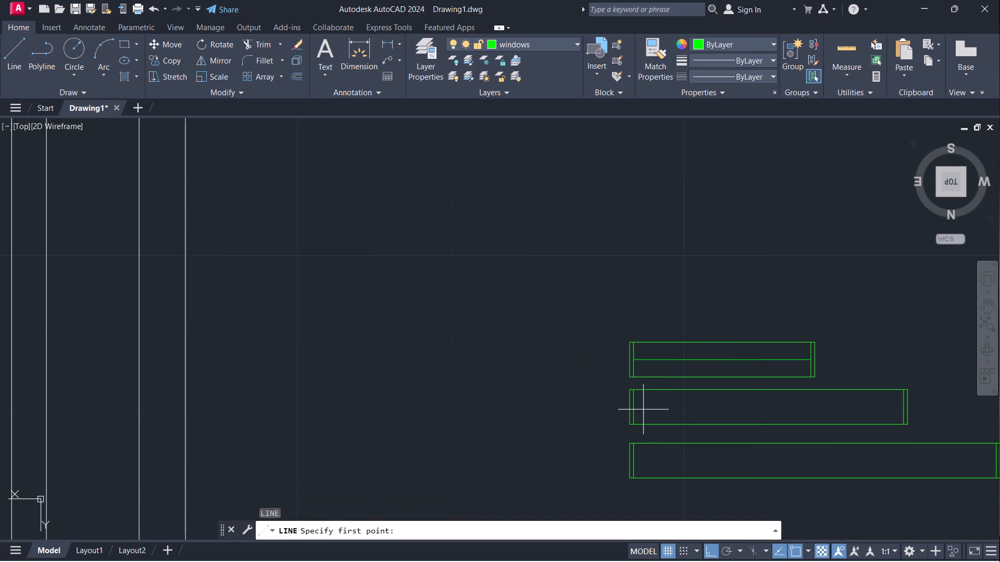
pyautogui.click(634, 408)
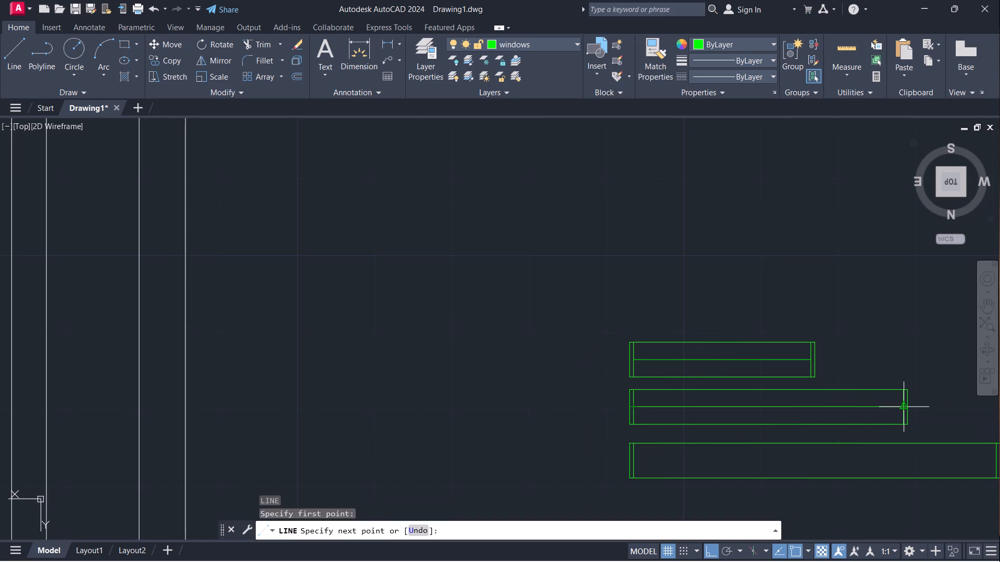
pyautogui.click(904, 406)
pyautogui.press('Escape')
# Draw a centre line in the bottom window between the midpoints of its two inner end lines.
pyautogui.scroll(-3, 861, 361)
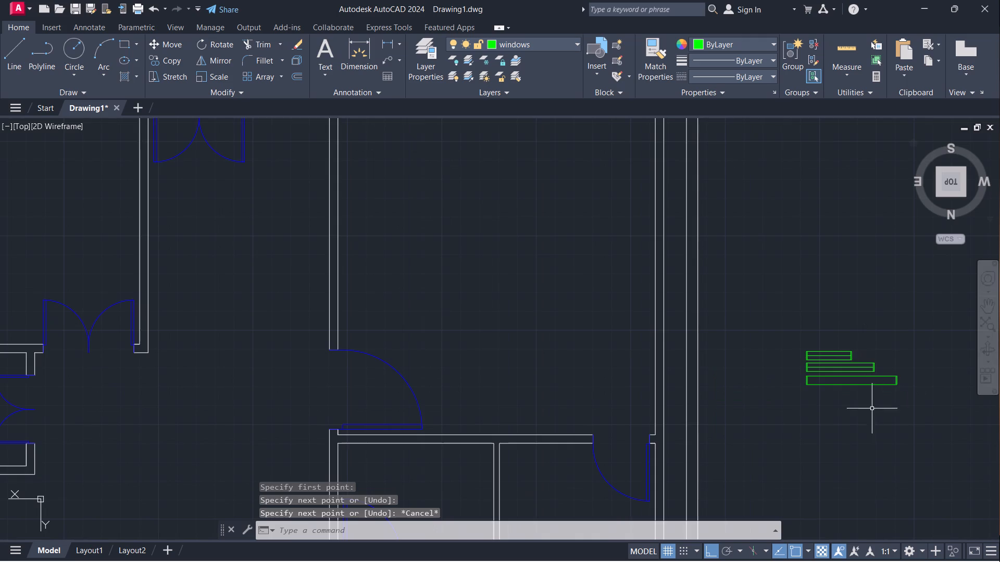
pyautogui.scroll(2, 847, 396)
pyautogui.press('l')
pyautogui.press('Return')
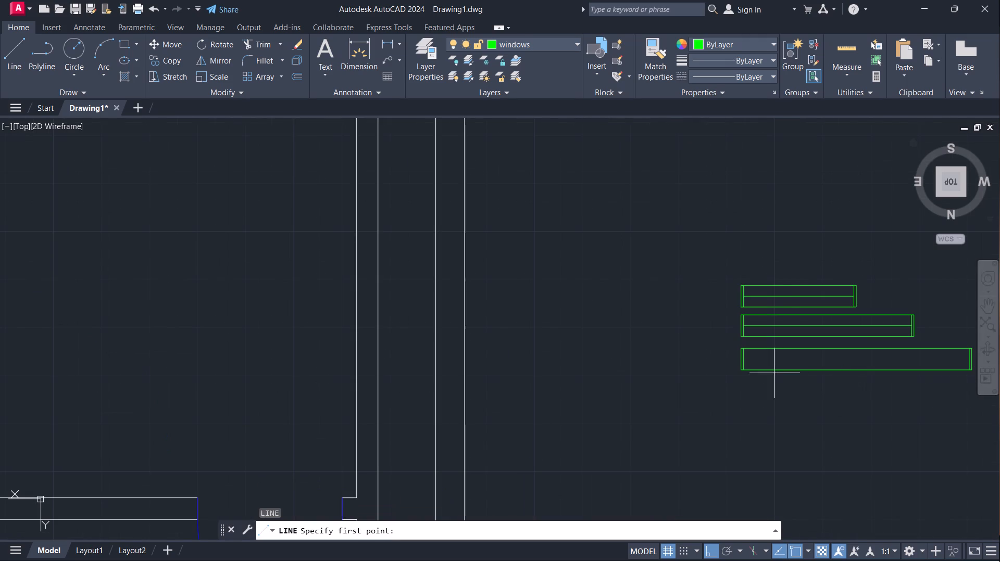
pyautogui.click(747, 357)
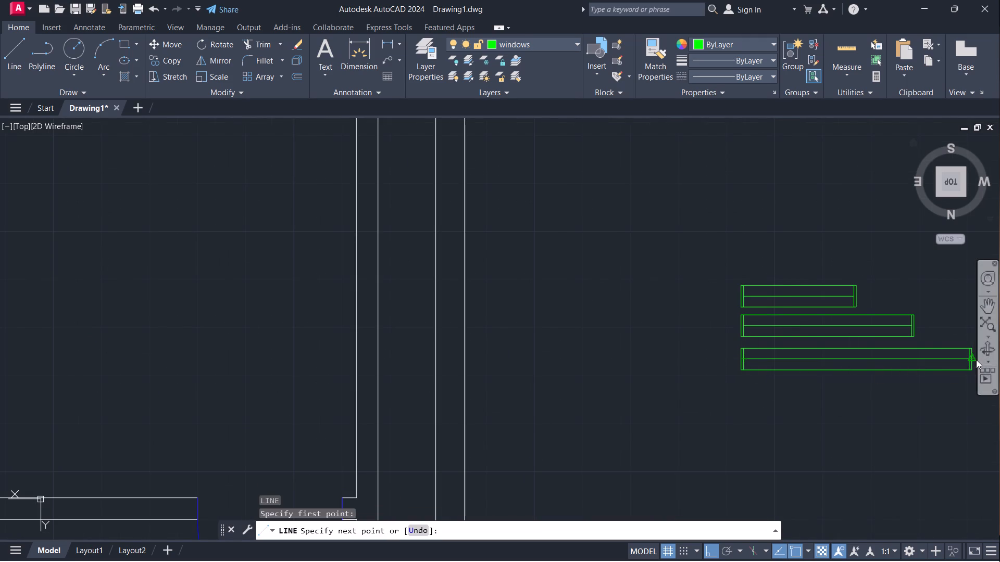
pyautogui.click(966, 359)
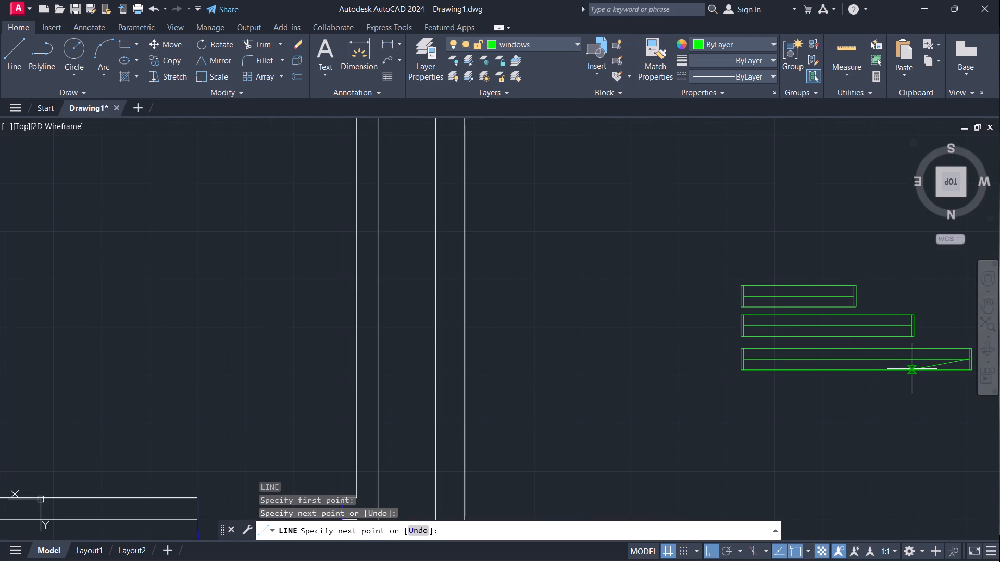
pyautogui.press('Escape')
# Offset the top window's centre line 0.2" toward its upper long edge.
pyautogui.moveTo(913, 369); pyautogui.dragTo(730, 349, button='middle')
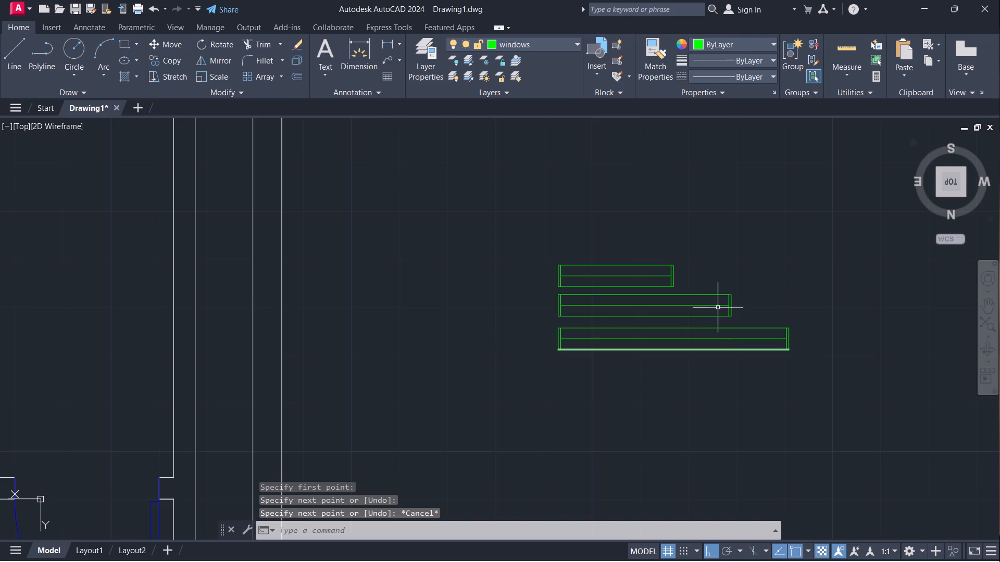
pyautogui.scroll(1, 697, 278)
pyautogui.press('o')
pyautogui.press('Return')
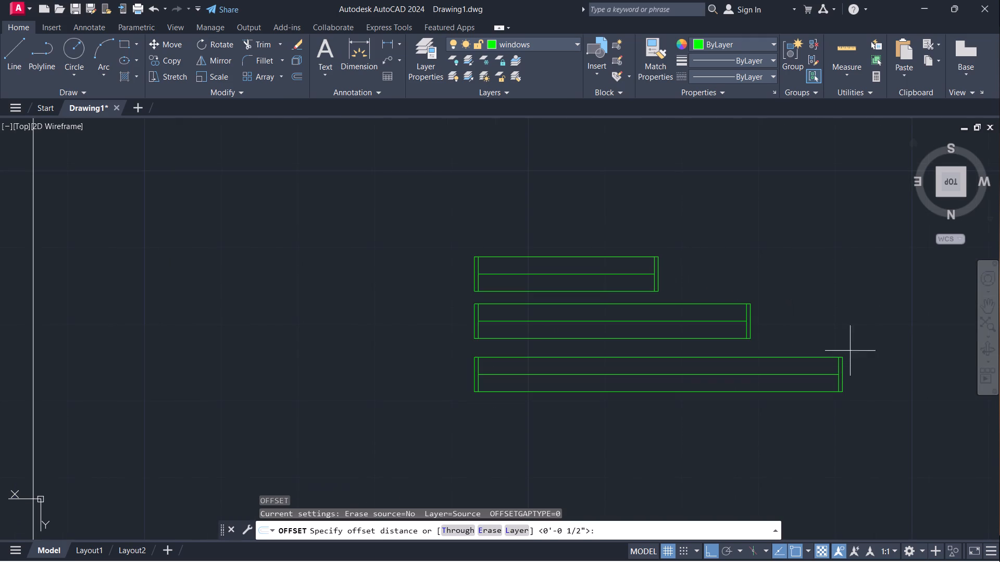
pyautogui.click(539, 272)
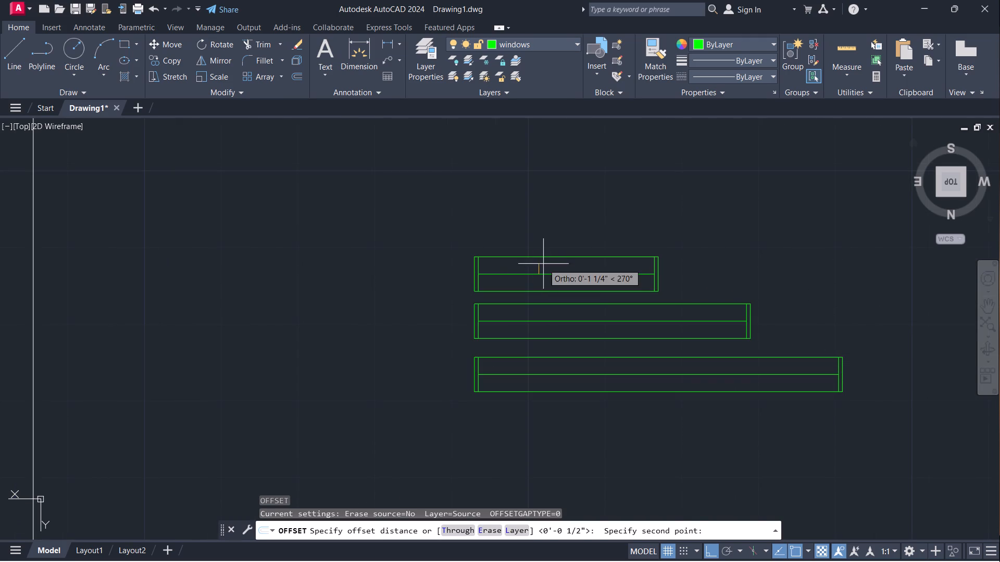
pyautogui.write('0.2"')
pyautogui.press('Return')
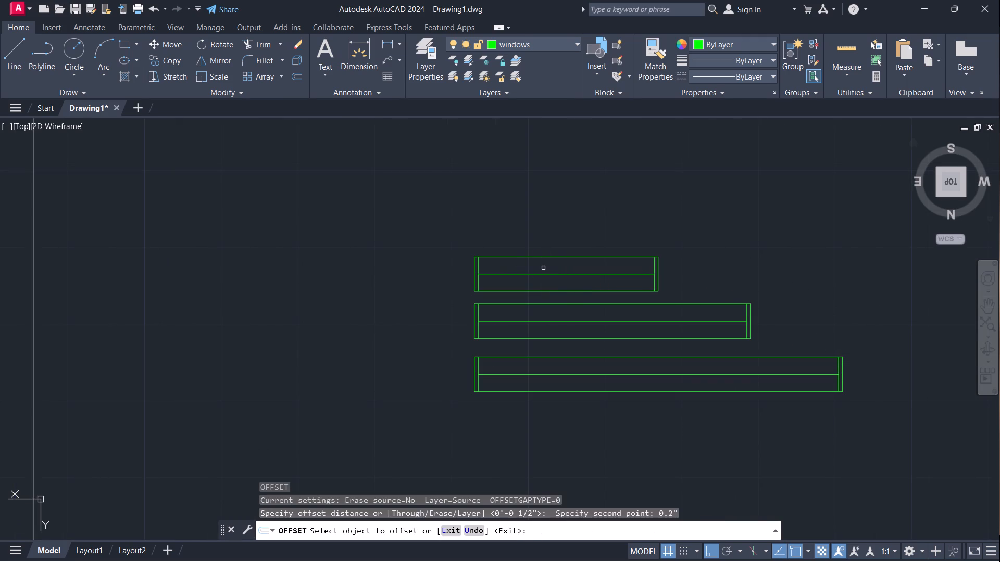
pyautogui.click(549, 272)
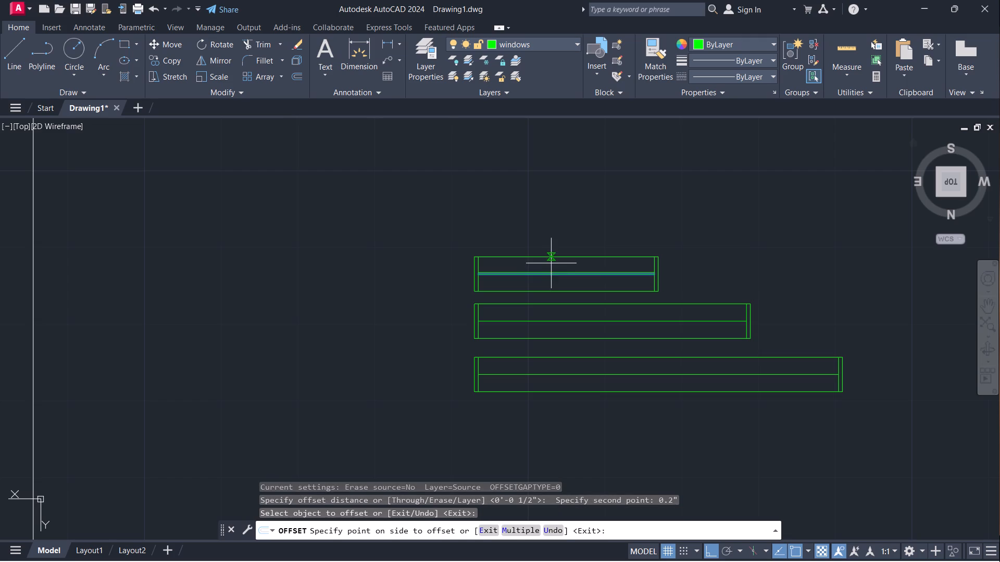
pyautogui.click(551, 263)
pyautogui.click(551, 274)
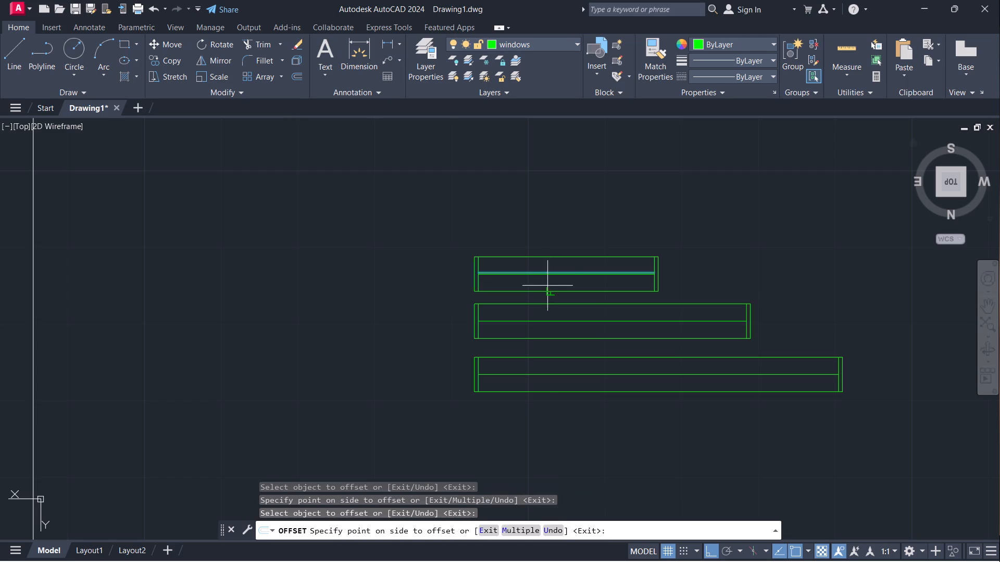
pyautogui.scroll(2, 549, 273)
pyautogui.press('`')
pyautogui.press('Escape')
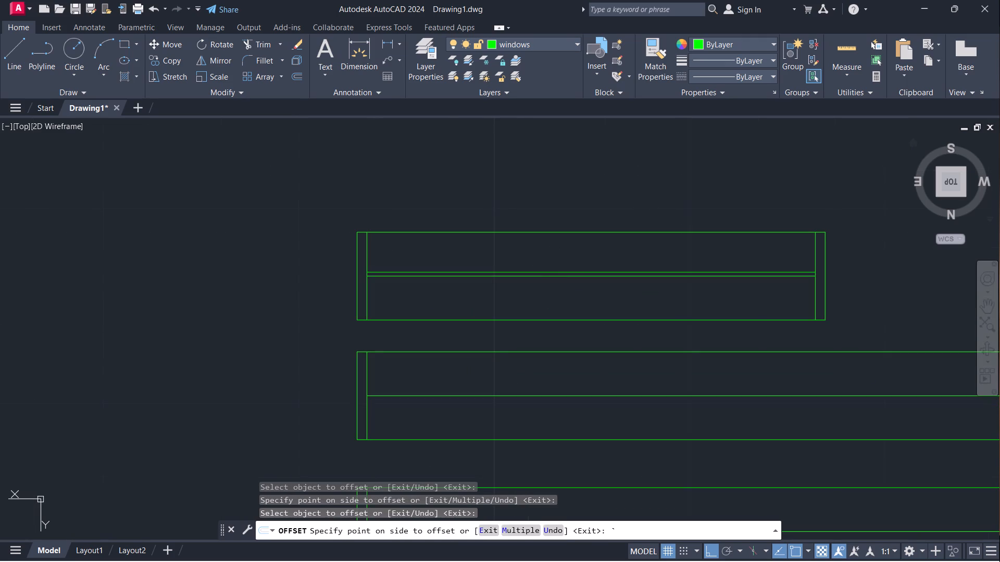
# Offset the top window's original centre line 0.2" toward its lower long edge.
pyautogui.click(553, 277)
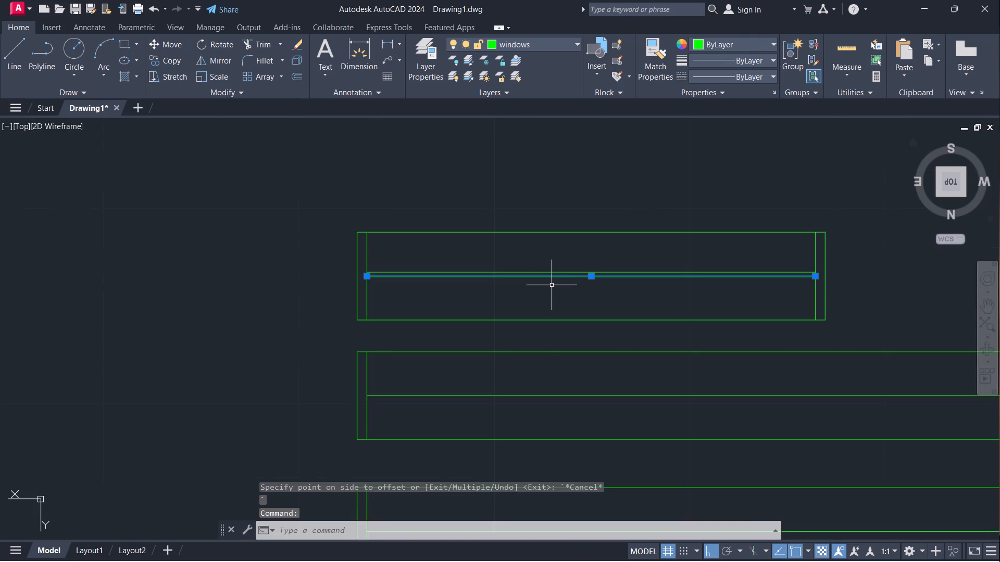
pyautogui.press('space')
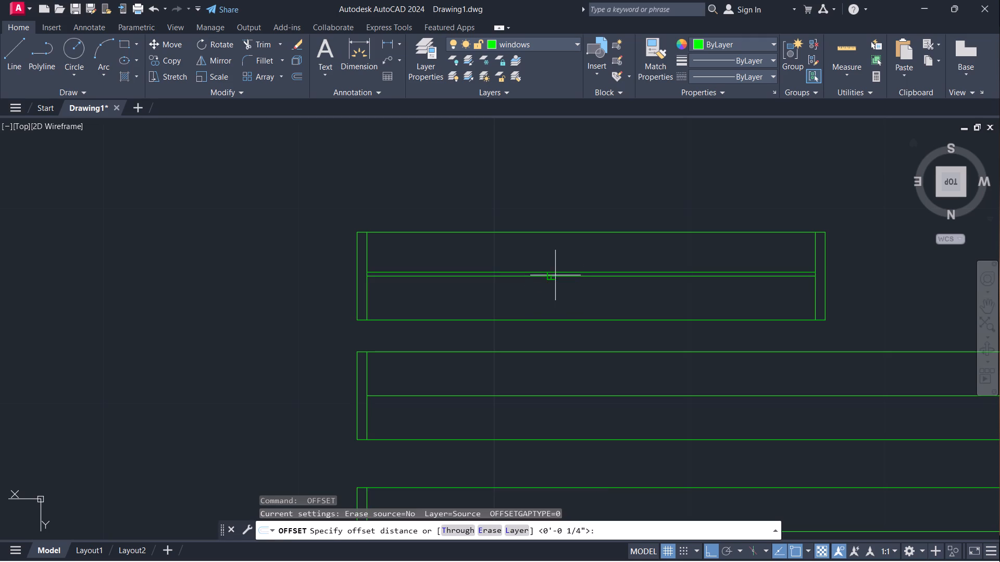
pyautogui.click(555, 275)
pyautogui.write('0.2"')
pyautogui.press('Return')
pyautogui.click(555, 283)
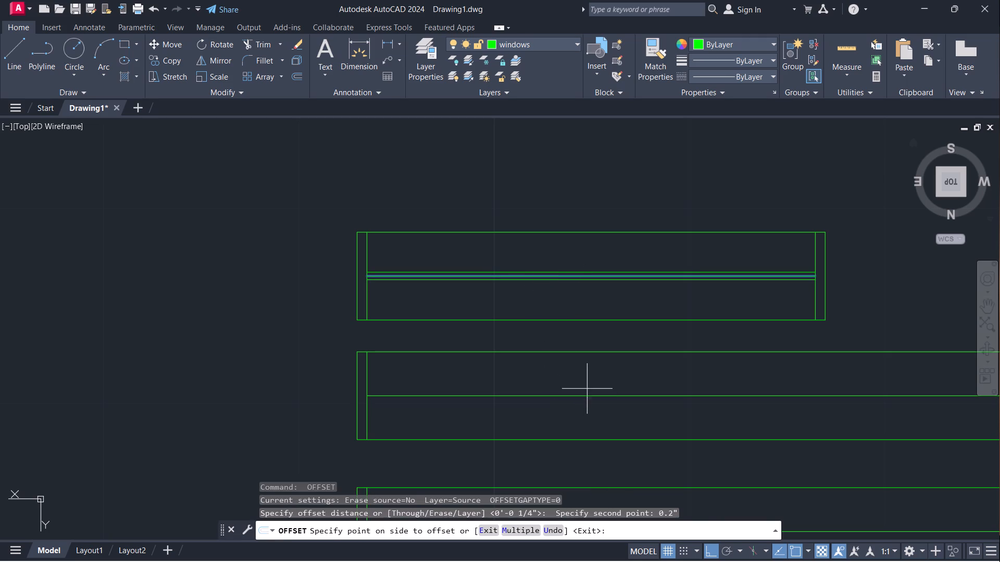
pyautogui.click(574, 296)
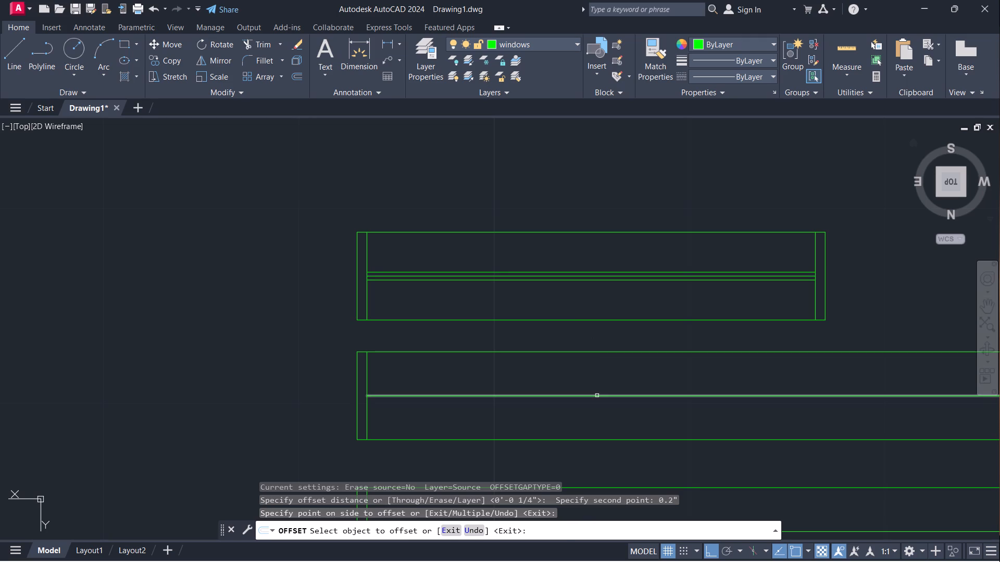
# Offset the middle window's centre line 0.2" to both its upper and lower sides.
pyautogui.click(597, 395)
pyautogui.click(599, 375)
pyautogui.click(600, 396)
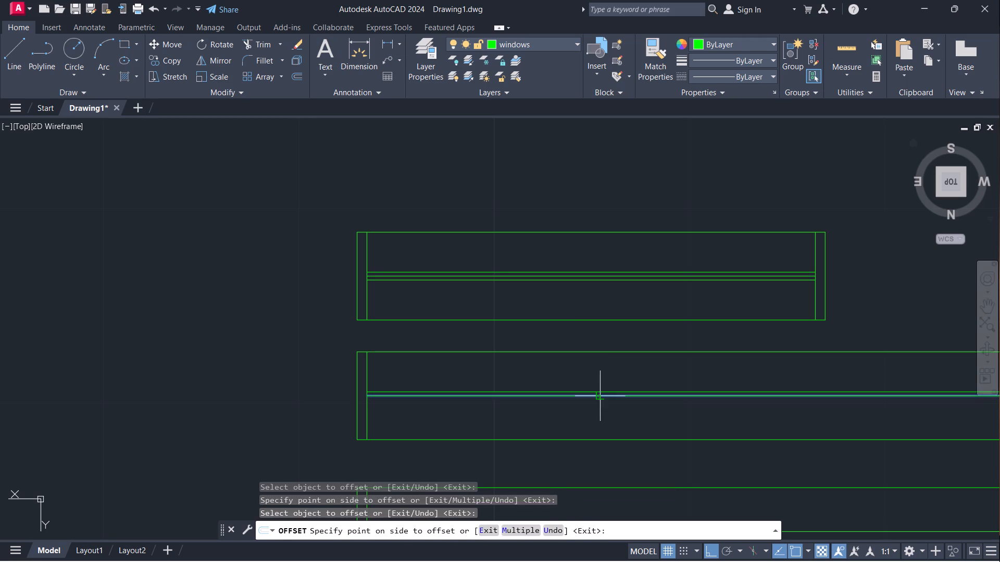
pyautogui.click(598, 415)
# Offset the bottom window's centre line 0.2" to both its upper and lower sides.
pyautogui.moveTo(617, 405); pyautogui.dragTo(484, 142, button='middle')
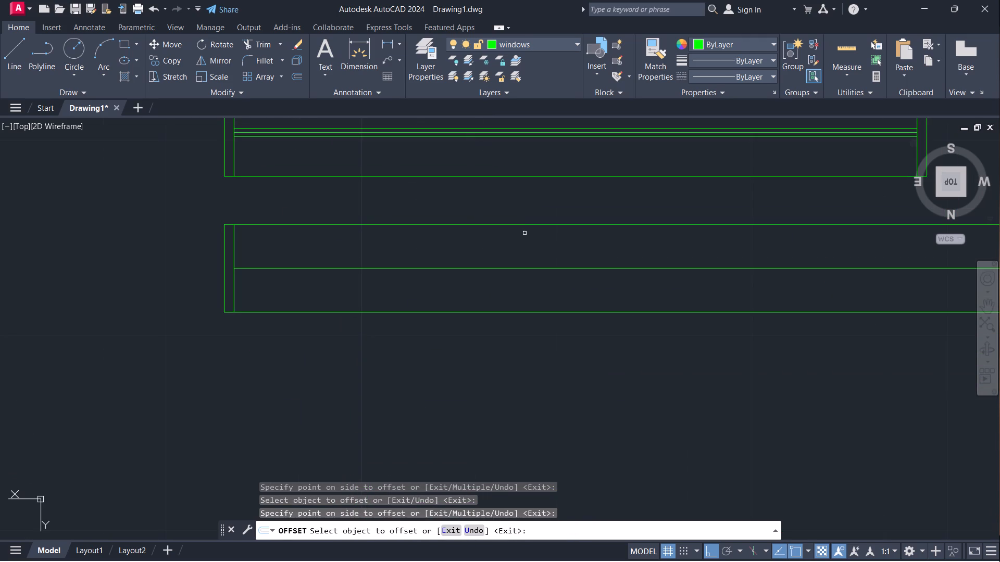
pyautogui.click(522, 267)
pyautogui.click(528, 244)
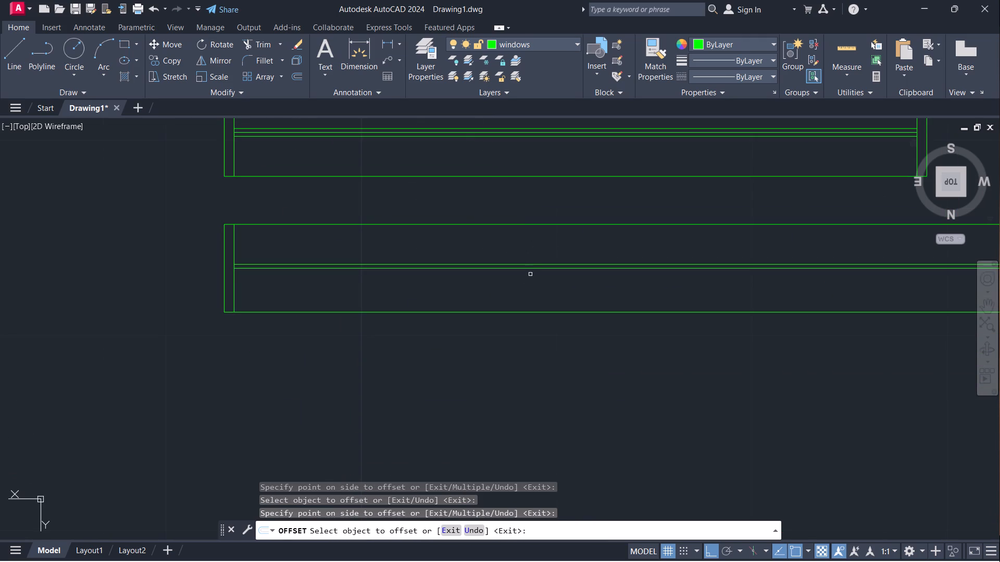
pyautogui.click(531, 269)
pyautogui.click(528, 288)
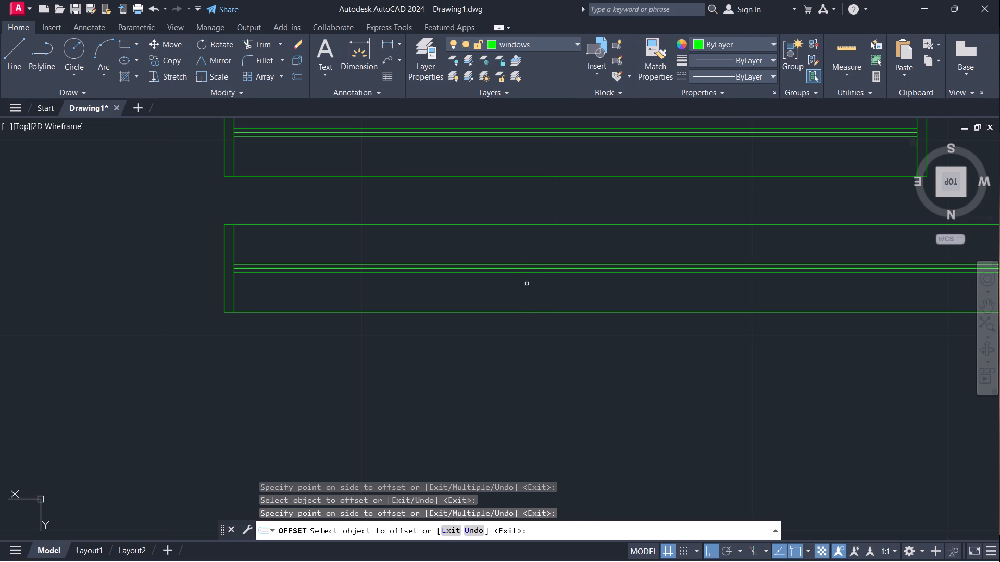
pyautogui.press('Escape')
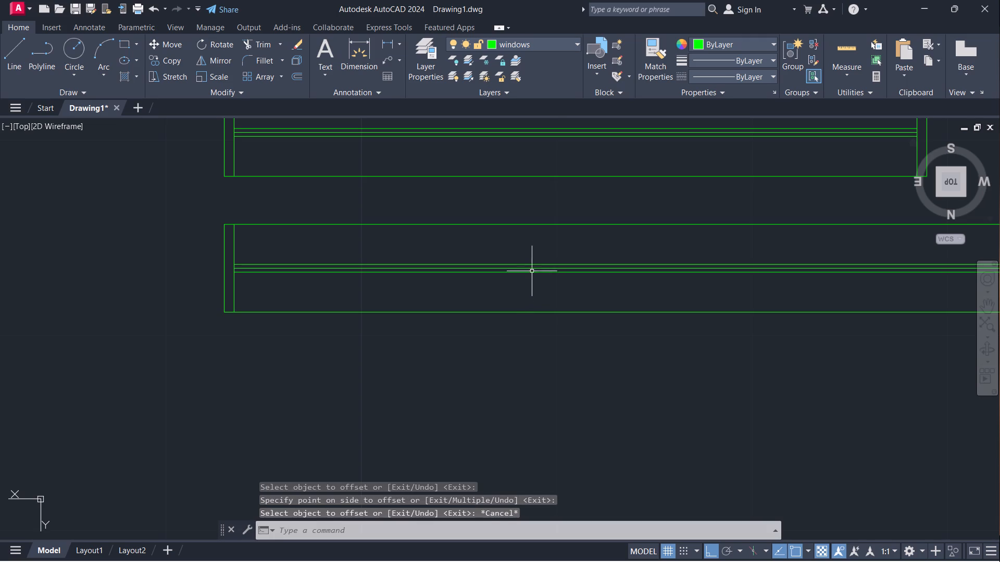
# Erase the original middle centre line from each of the three windows, keeping the two offset lines.
pyautogui.click(523, 267)
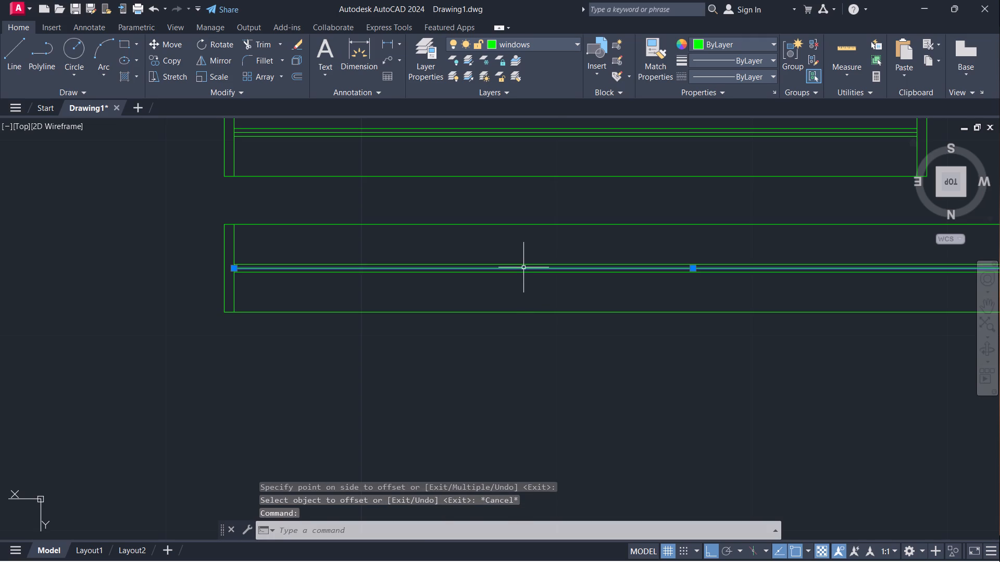
pyautogui.press('e')
pyautogui.press('Return')
pyautogui.scroll(-1, 553, 240)
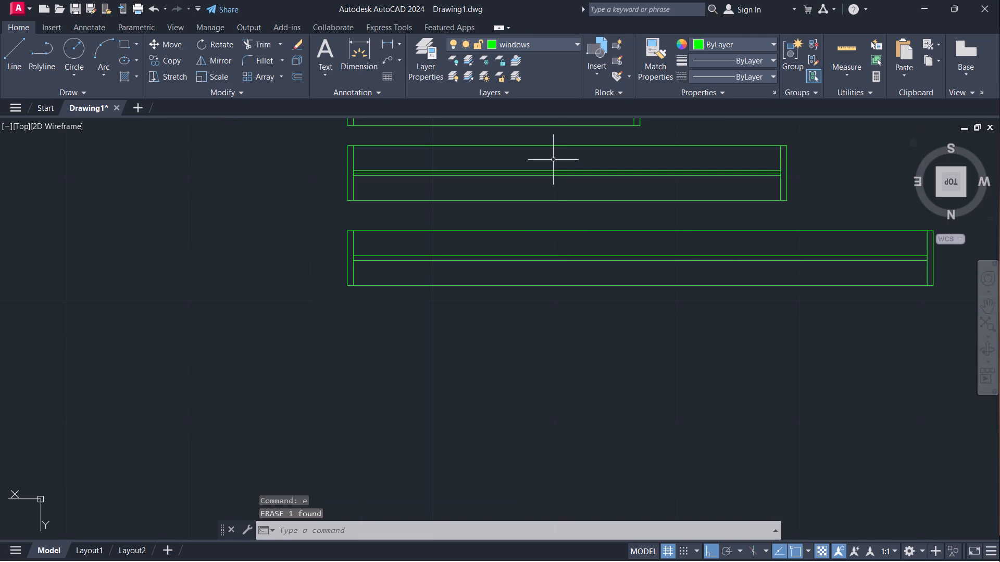
pyautogui.scroll(3, 553, 160)
pyautogui.click(541, 215)
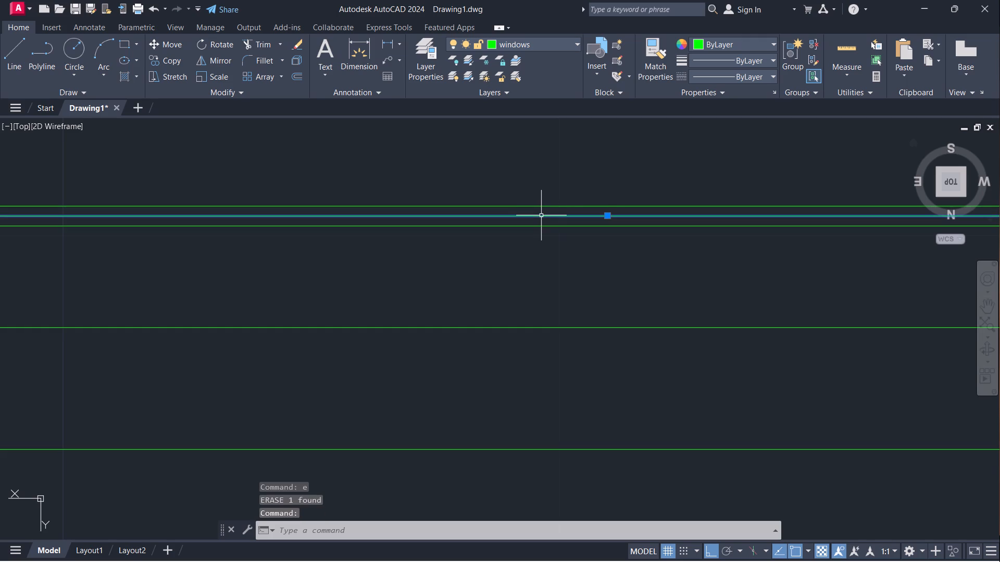
pyautogui.press('e')
pyautogui.press('Return')
pyautogui.scroll(-3, 543, 219)
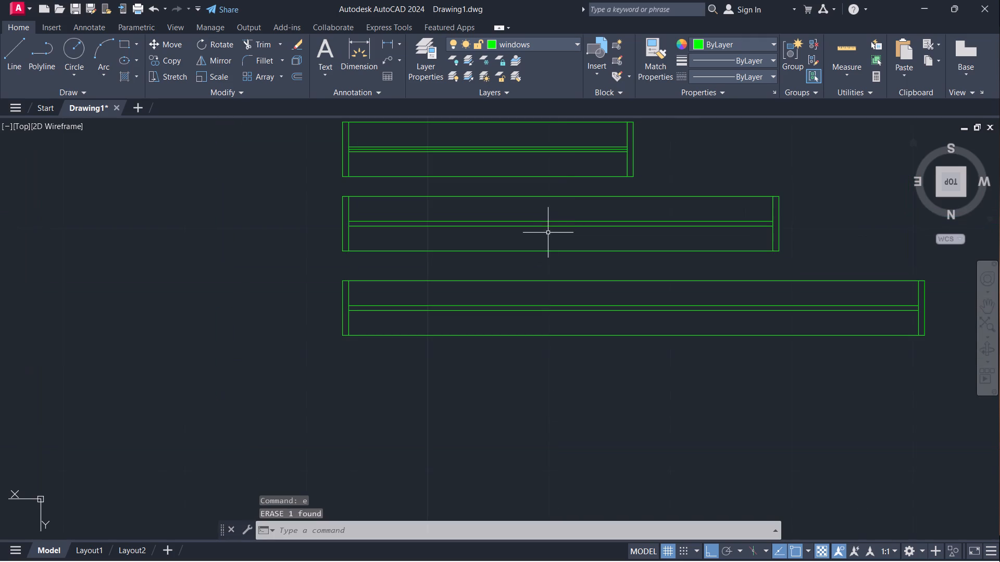
pyautogui.scroll(2, 502, 140)
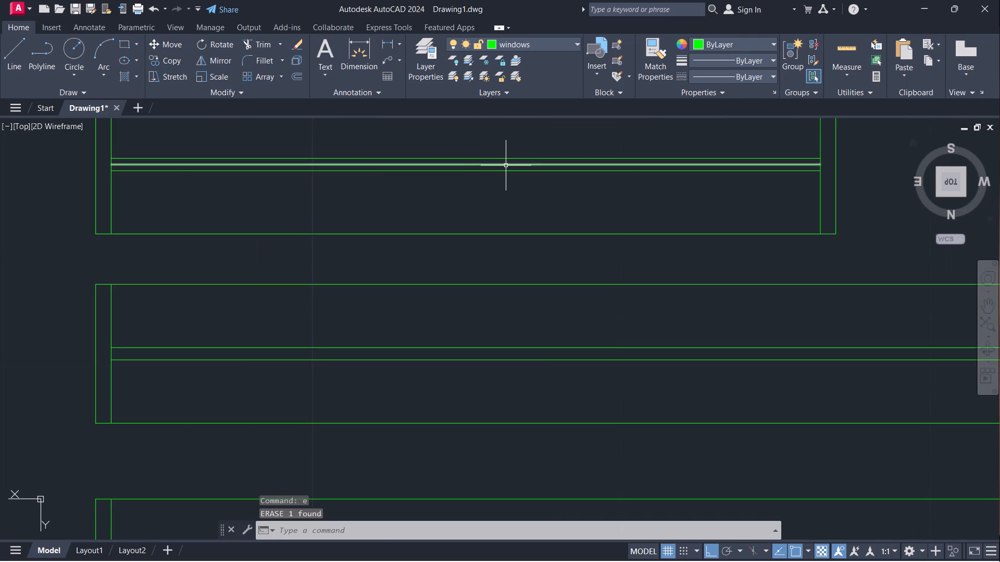
pyautogui.click(506, 165)
pyautogui.press('e')
pyautogui.press('Return')
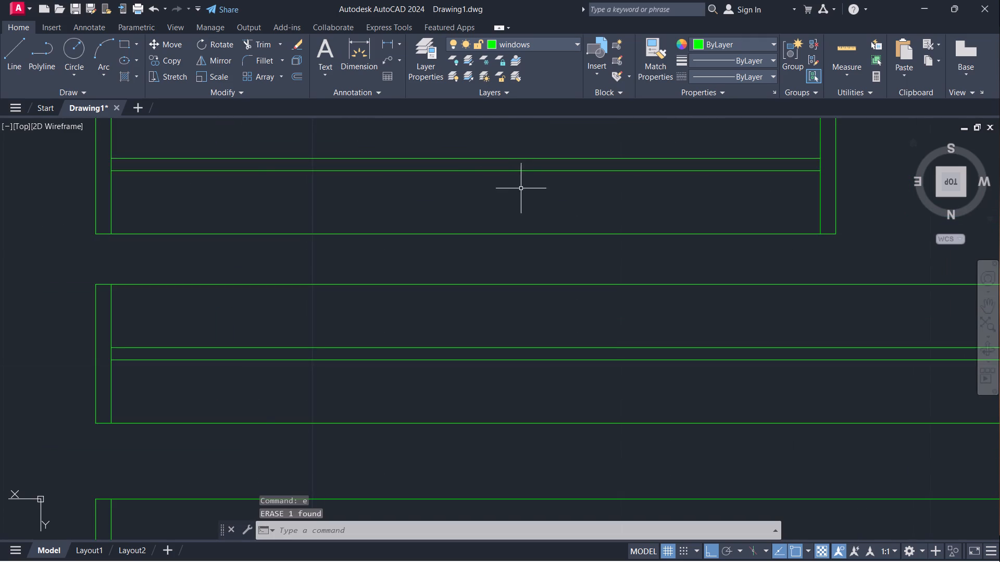
# Group the lines of the 2', 3' and 4' windows into three separate groups, one per window.
pyautogui.scroll(-3, 524, 190)
pyautogui.click(400, 135)
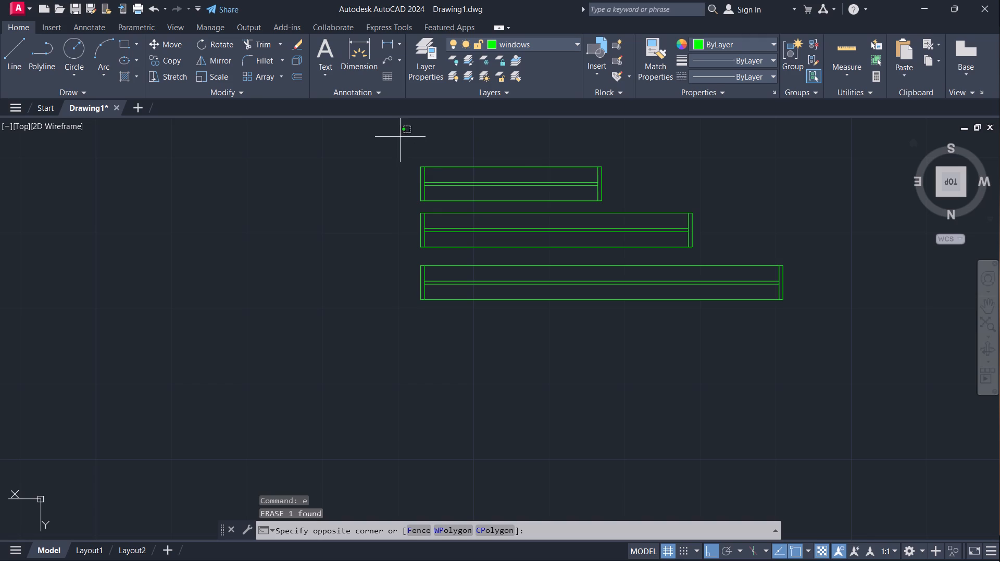
pyautogui.click(633, 205)
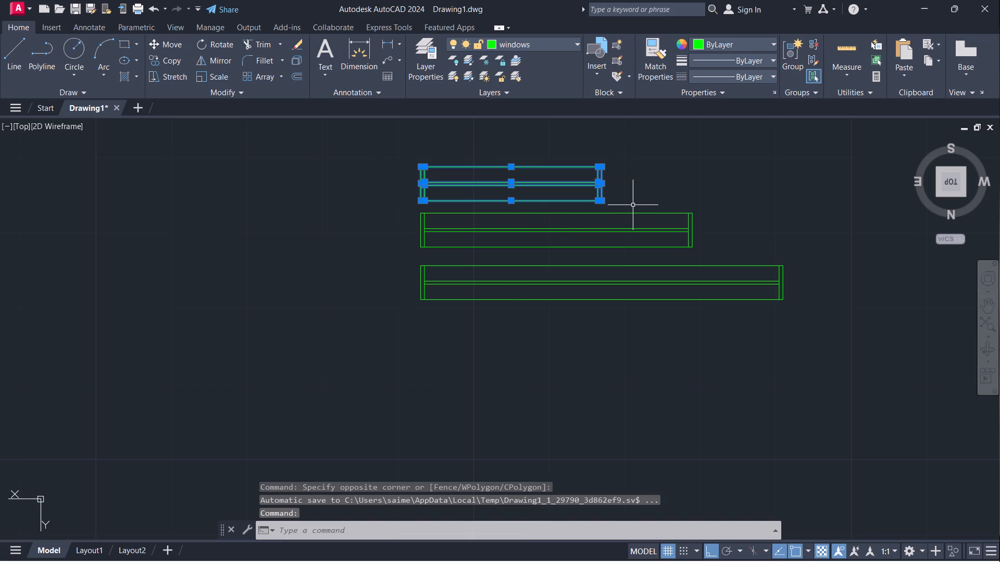
pyautogui.press('g')
pyautogui.press('Return')
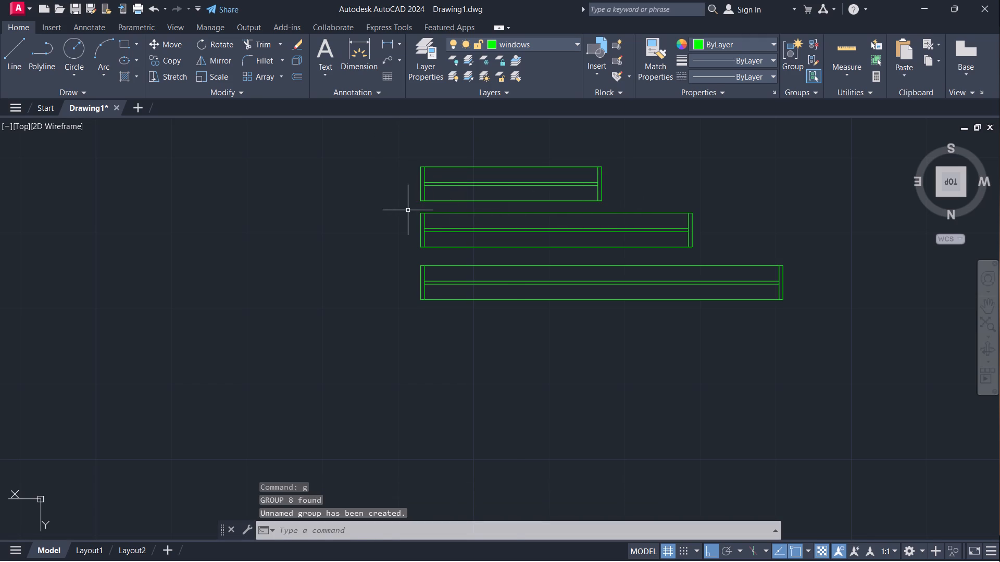
pyautogui.click(408, 210)
pyautogui.click(724, 252)
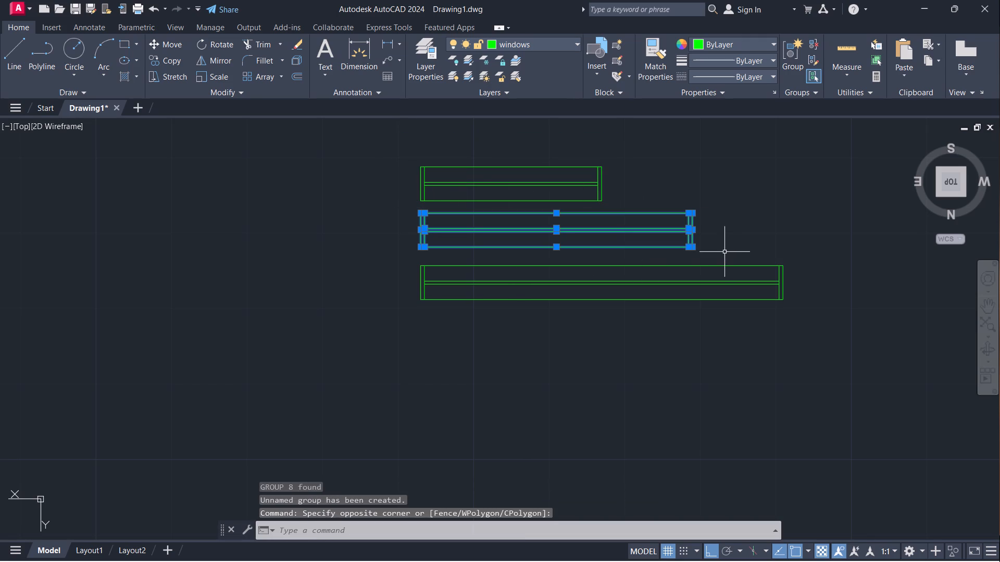
pyautogui.press('g')
pyautogui.press('Return')
pyautogui.click(406, 257)
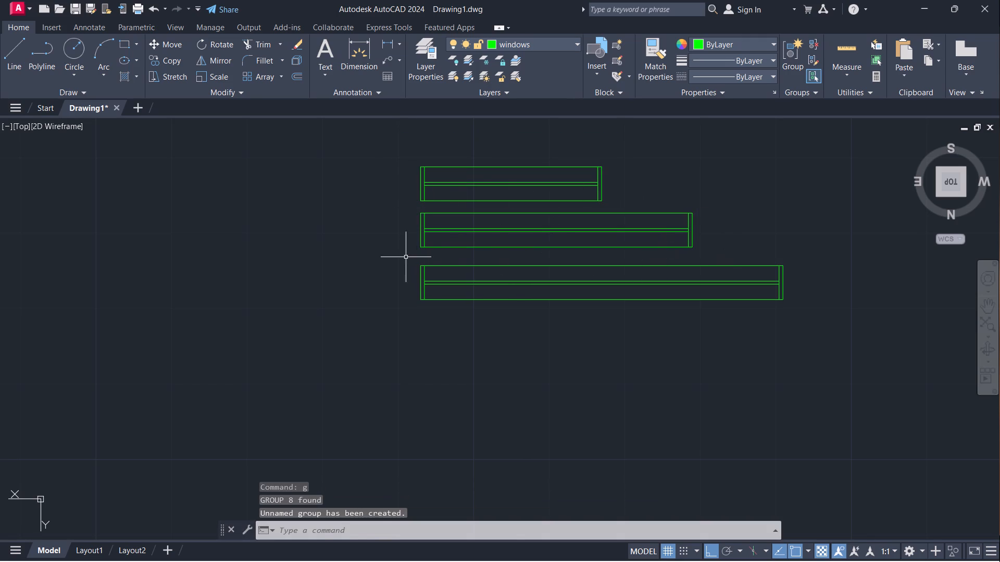
pyautogui.click(847, 332)
pyautogui.press('g')
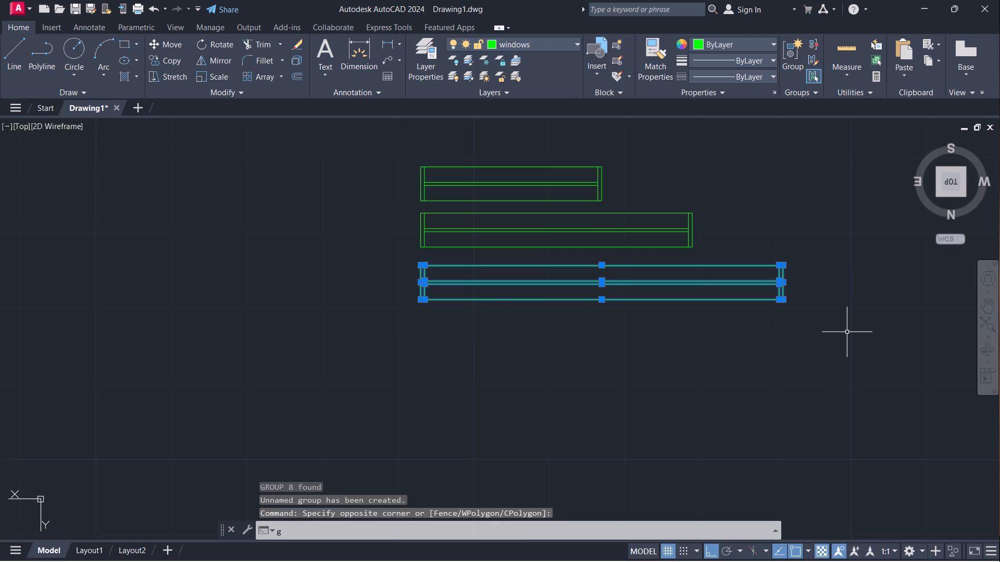
pyautogui.press('Return')
# Copy all three grouped windows, with Ortho off, to the empty area between the originals and the floor plan.
pyautogui.click(375, 147)
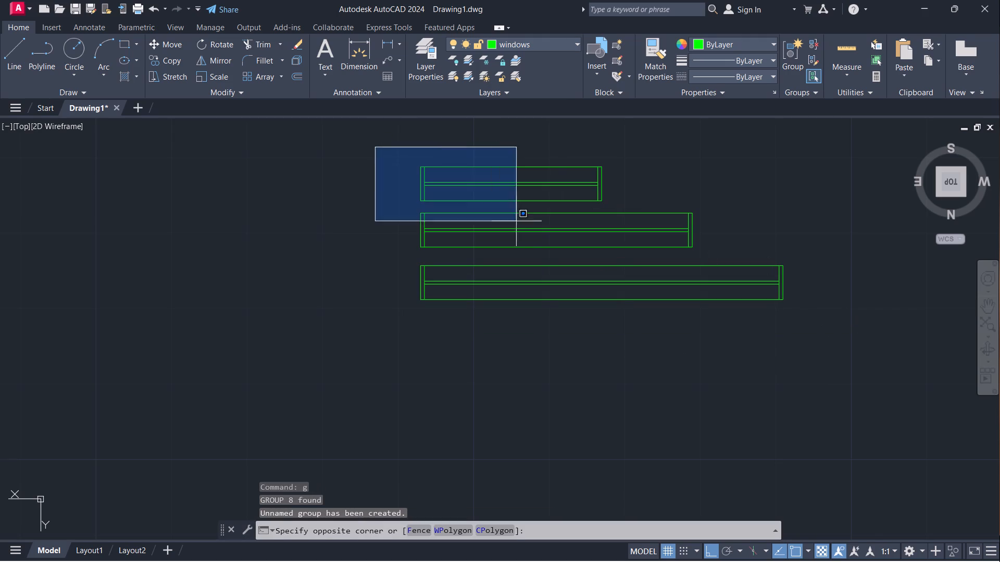
pyautogui.click(854, 369)
pyautogui.write('co')
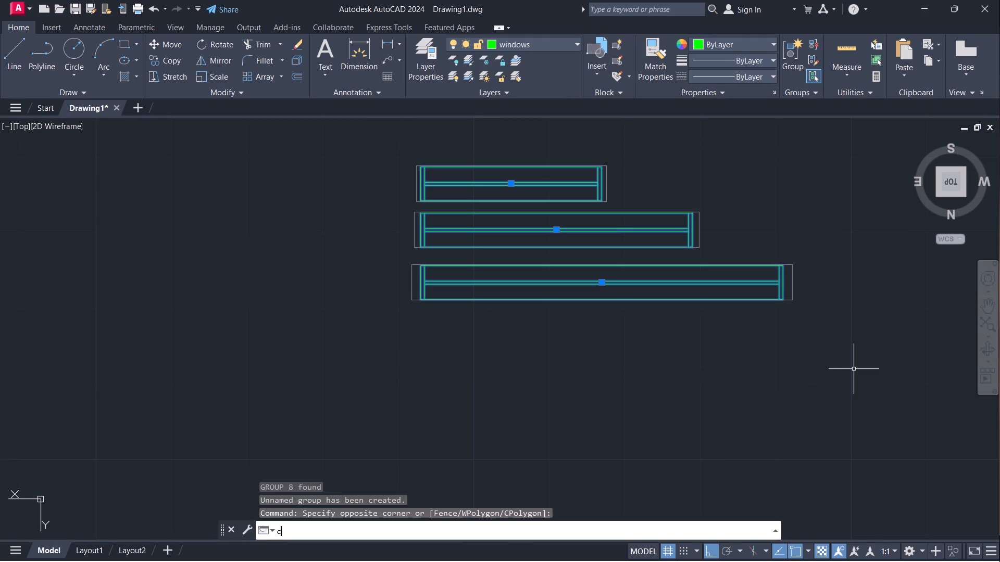
pyautogui.press('Return')
pyautogui.click(417, 304)
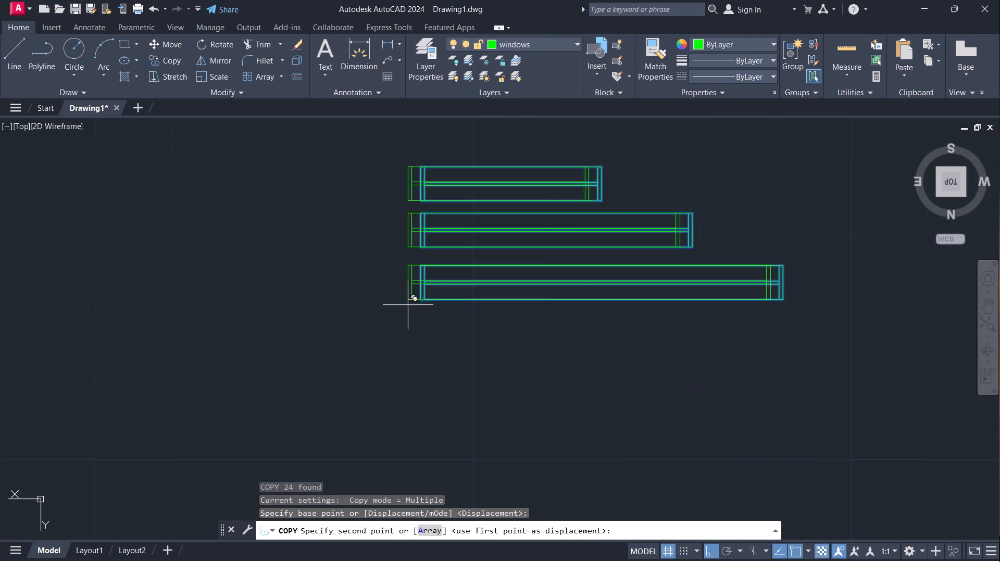
pyautogui.scroll(-2, 289, 311)
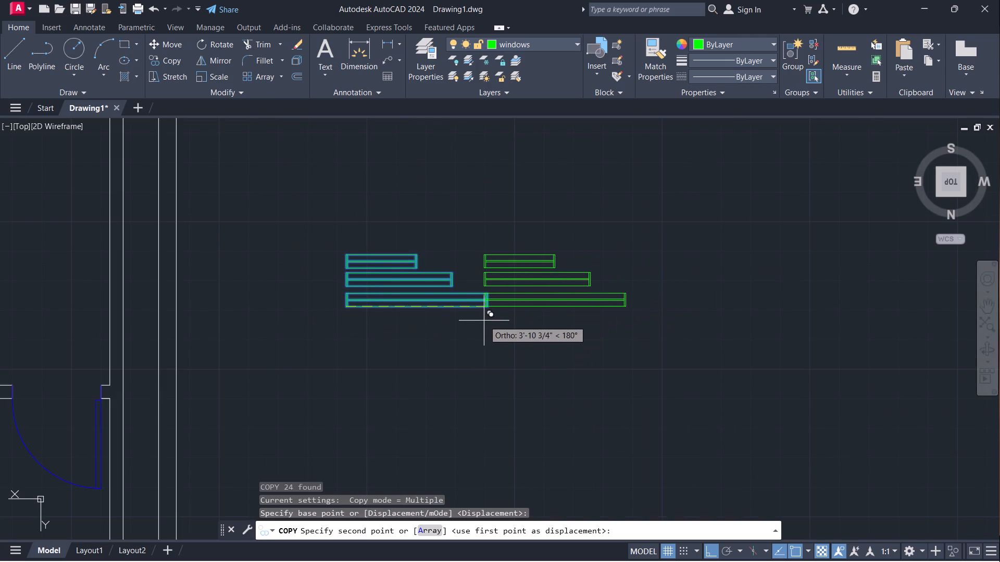
pyautogui.press('F8')
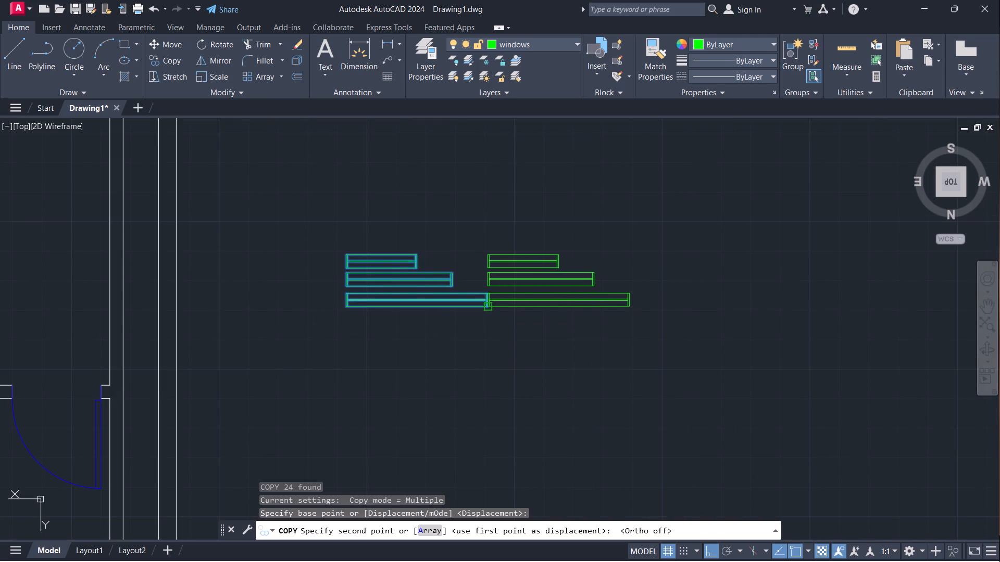
pyautogui.click(256, 227)
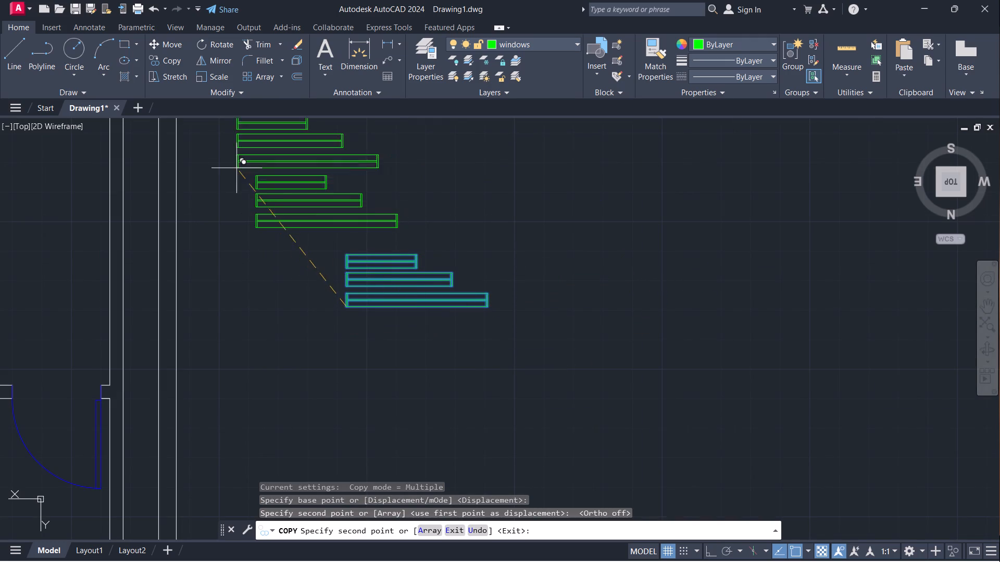
pyautogui.press('Escape')
# Rotate the three copied windows a quarter turn about the 4' window's lower-left corner so they stand vertically.
pyautogui.moveTo(222, 151); pyautogui.dragTo(236, 161)
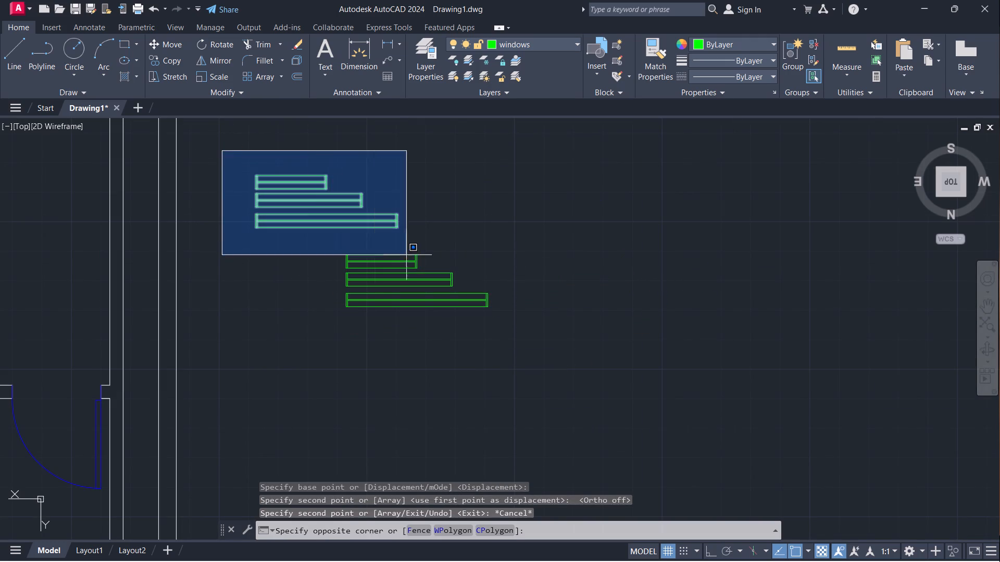
pyautogui.click(464, 240)
pyautogui.write('ro')
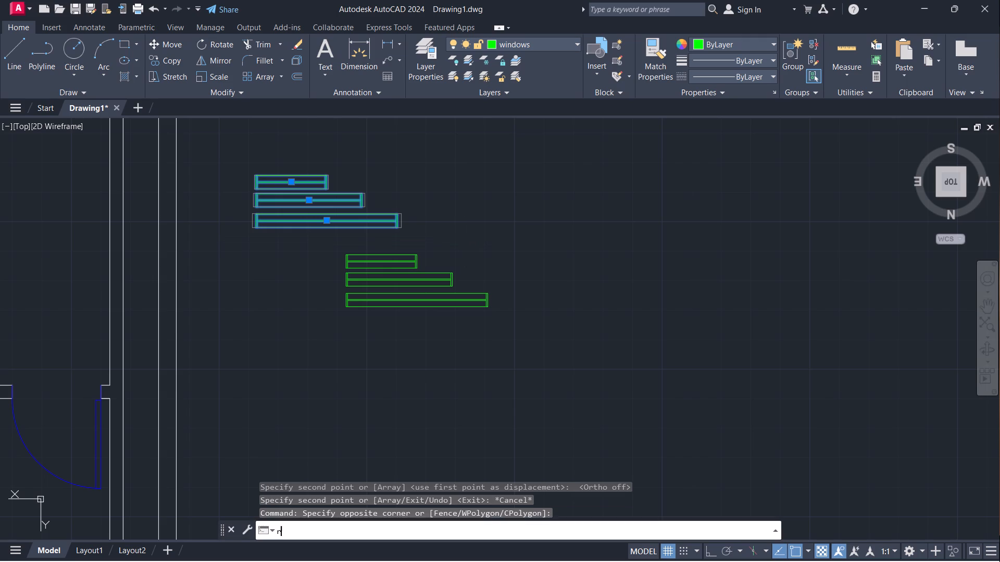
pyautogui.press('Return')
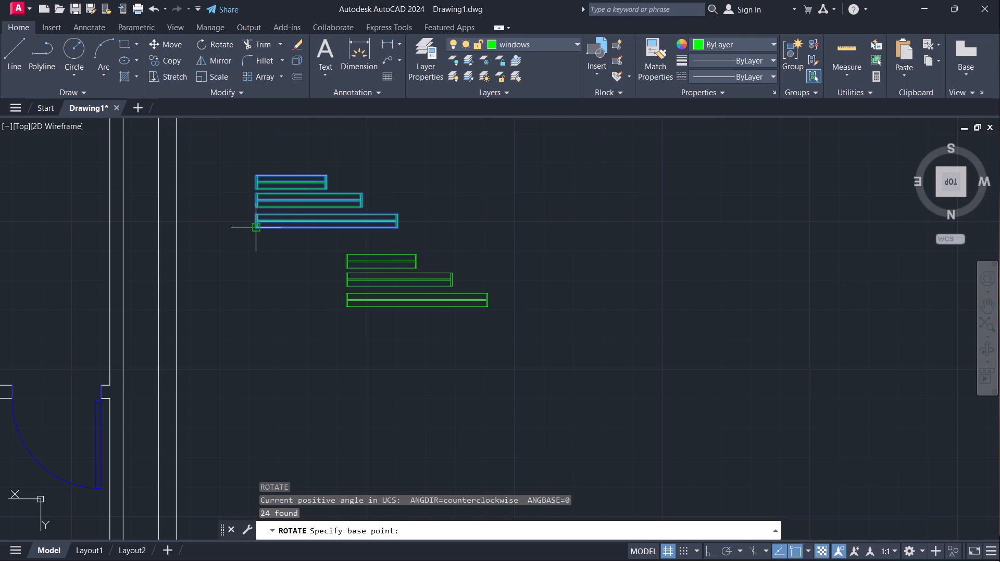
pyautogui.click(255, 227)
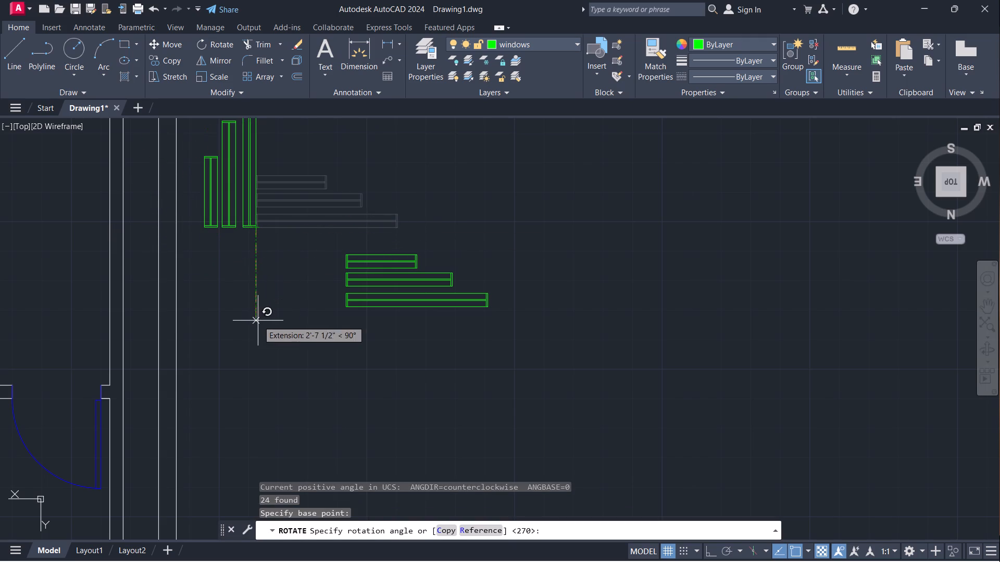
pyautogui.click(260, 331)
# Copy the vertical 2' window into the small room's right outer wall, just below the corner door.
pyautogui.scroll(-1, 331, 265)
pyautogui.moveTo(332, 265); pyautogui.dragTo(557, 299, button='middle')
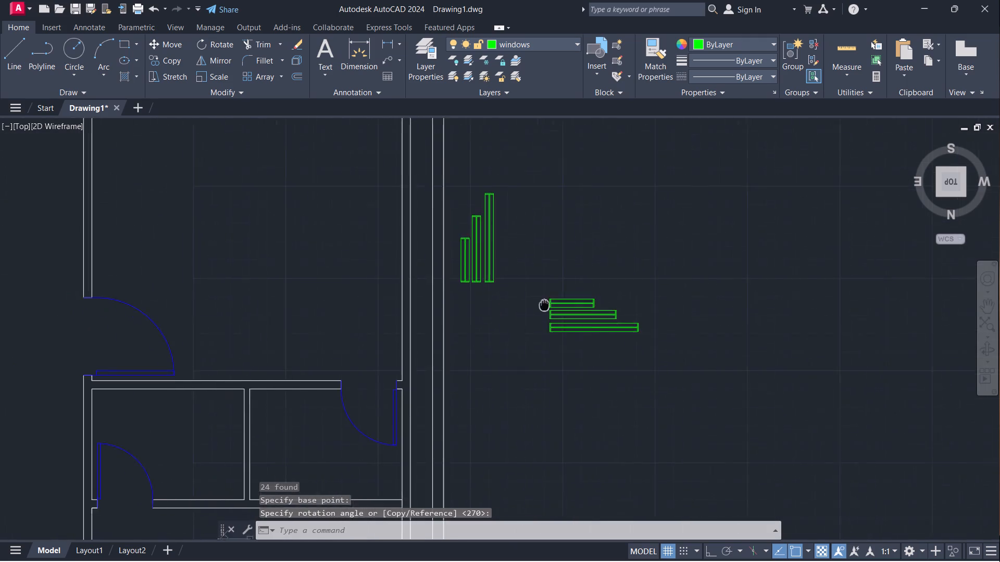
pyautogui.moveTo(557, 299); pyautogui.dragTo(596, 273, button='middle')
pyautogui.scroll(-2, 595, 261)
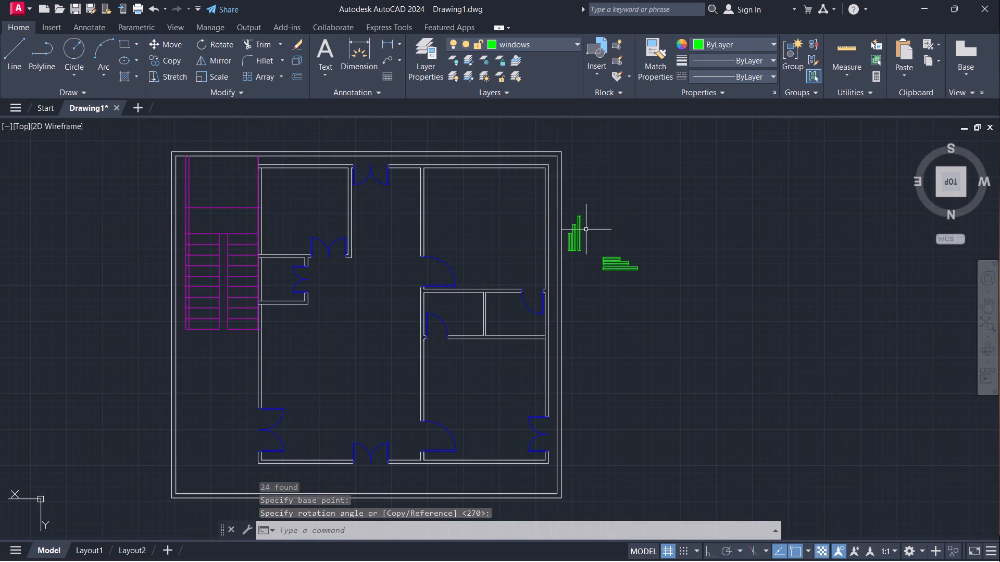
pyautogui.scroll(1, 569, 236)
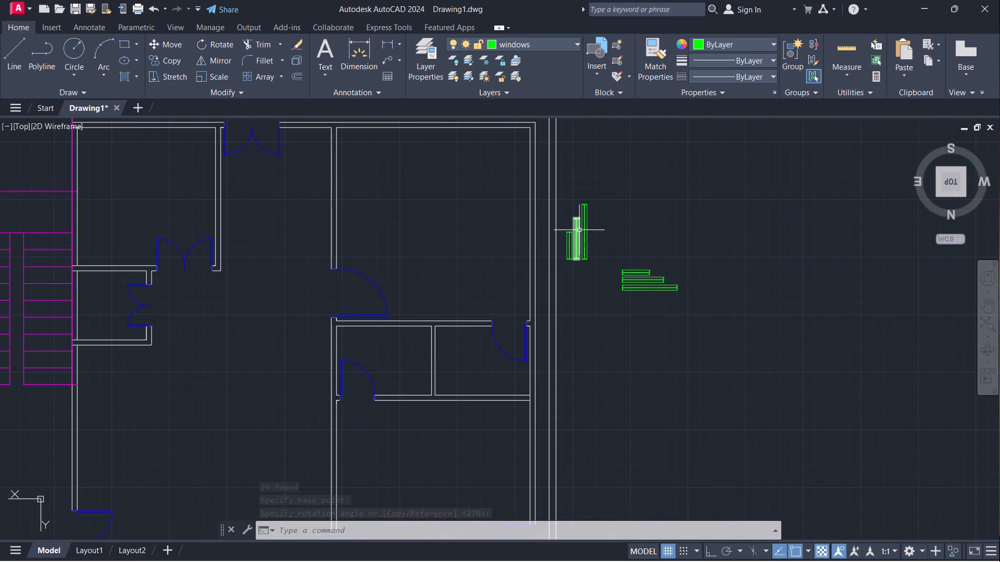
pyautogui.scroll(-1, 595, 247)
pyautogui.click(579, 253)
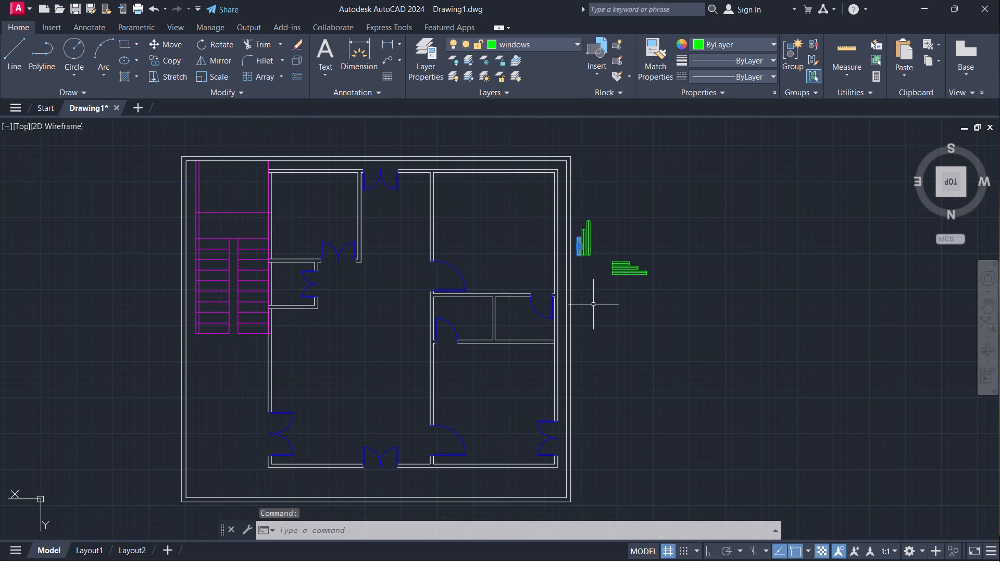
pyautogui.write('co')
pyautogui.press('Return')
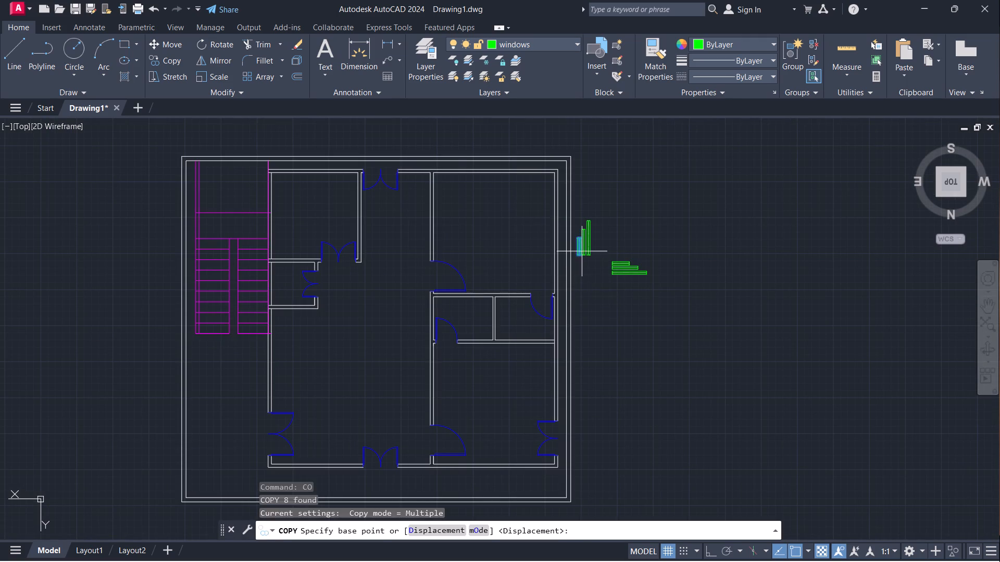
pyautogui.scroll(5, 586, 247)
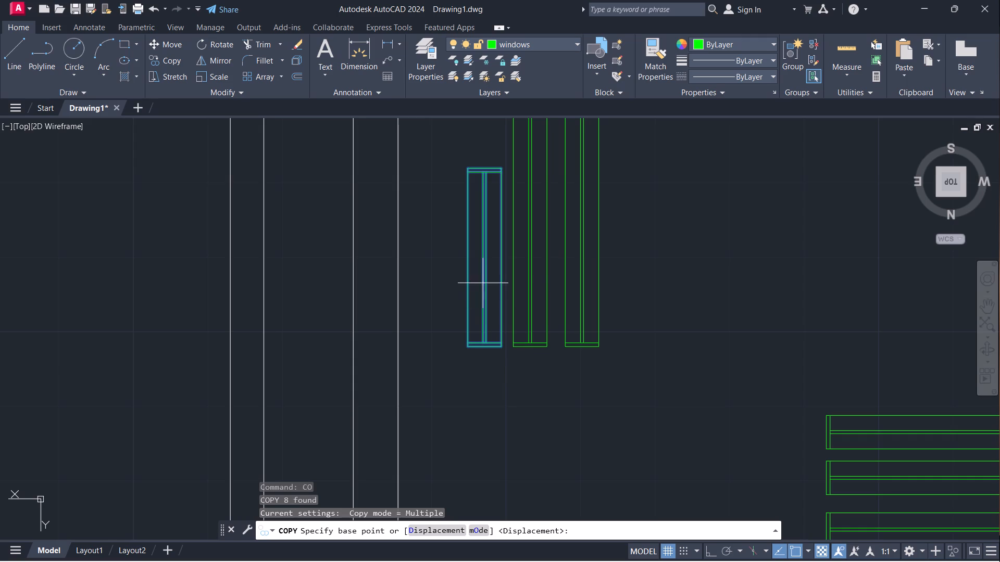
pyautogui.click(466, 263)
pyautogui.scroll(-3, 531, 331)
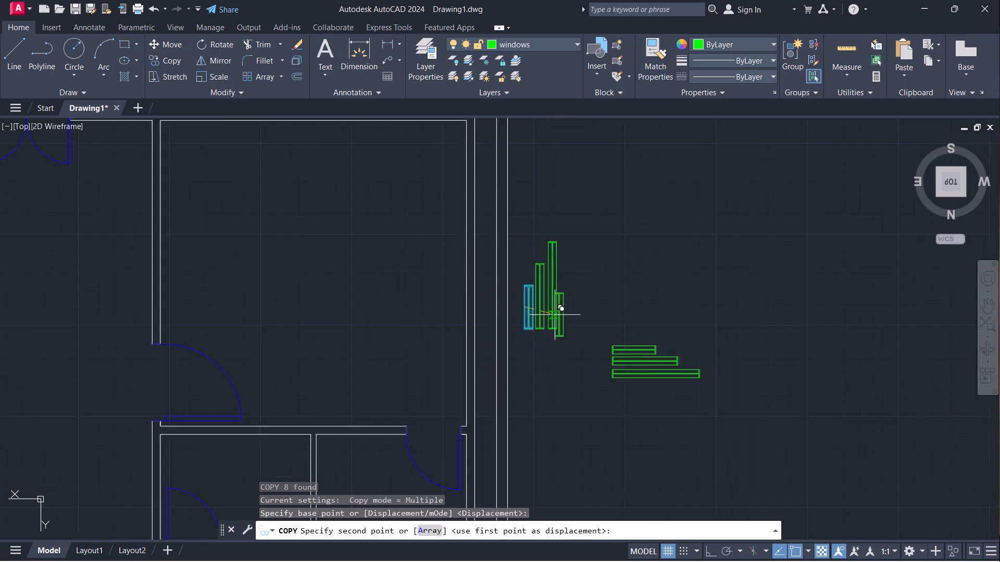
pyautogui.scroll(-1, 555, 314)
pyautogui.scroll(4, 502, 438)
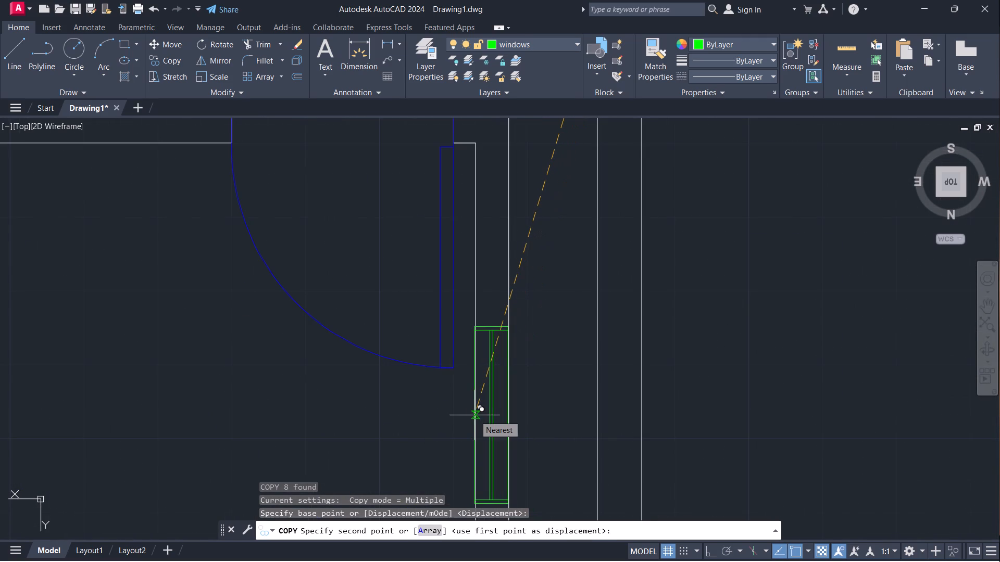
pyautogui.click(474, 415)
# Place another copy of the vertical 2' window in the upper-left room's left wall, beside the staircase.
pyautogui.scroll(-5, 647, 298)
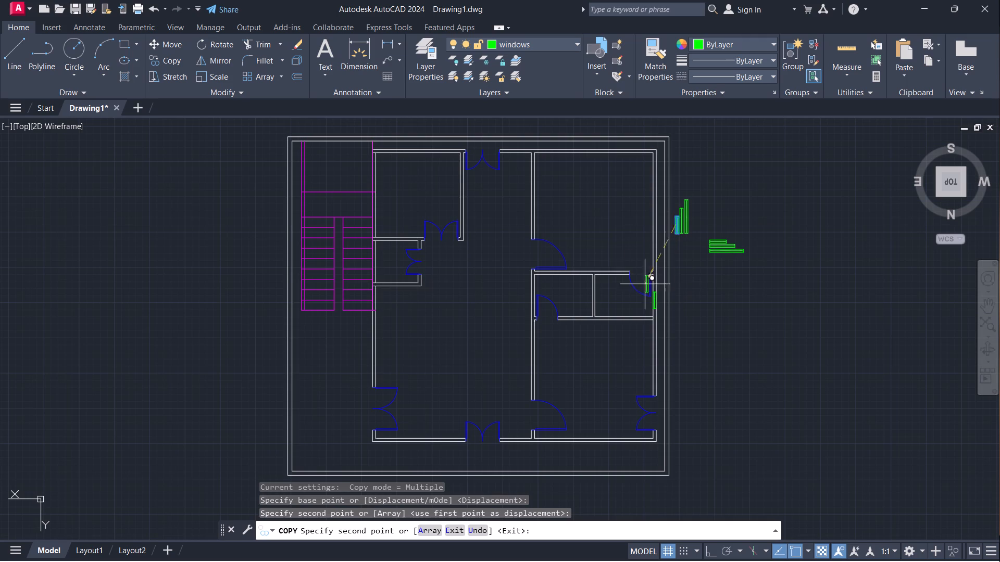
pyautogui.moveTo(395, 192); pyautogui.dragTo(472, 228, button='middle')
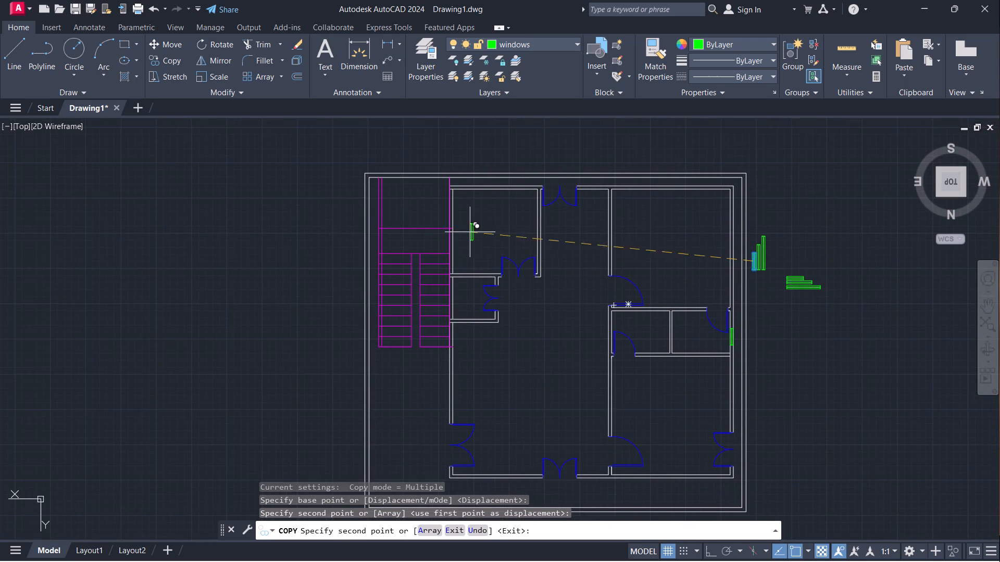
pyautogui.scroll(5, 455, 257)
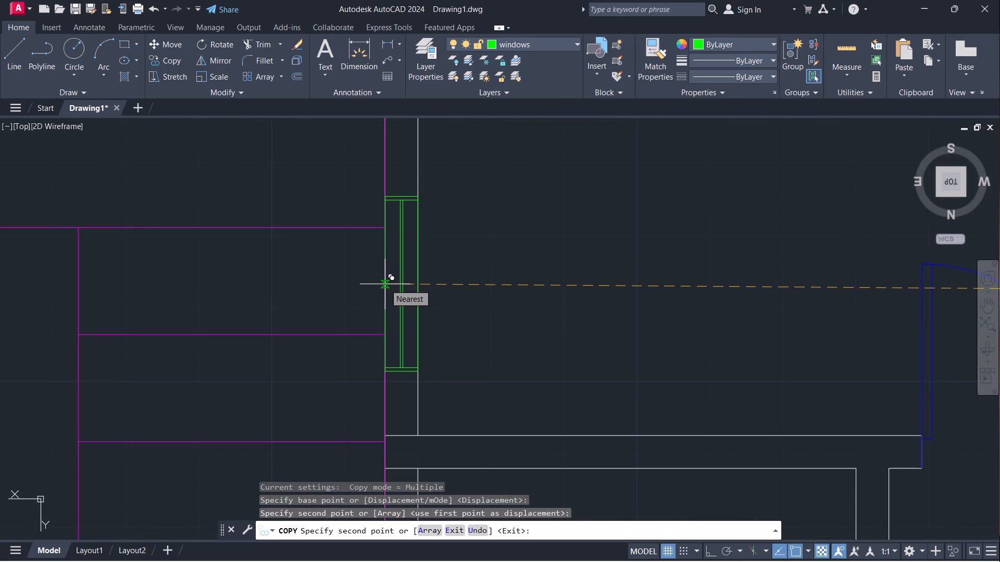
pyautogui.click(385, 284)
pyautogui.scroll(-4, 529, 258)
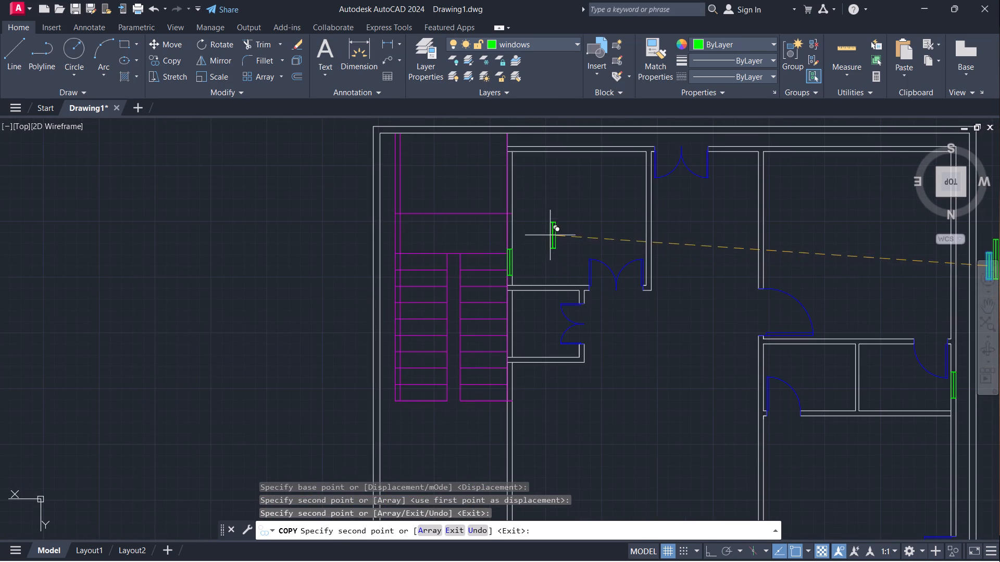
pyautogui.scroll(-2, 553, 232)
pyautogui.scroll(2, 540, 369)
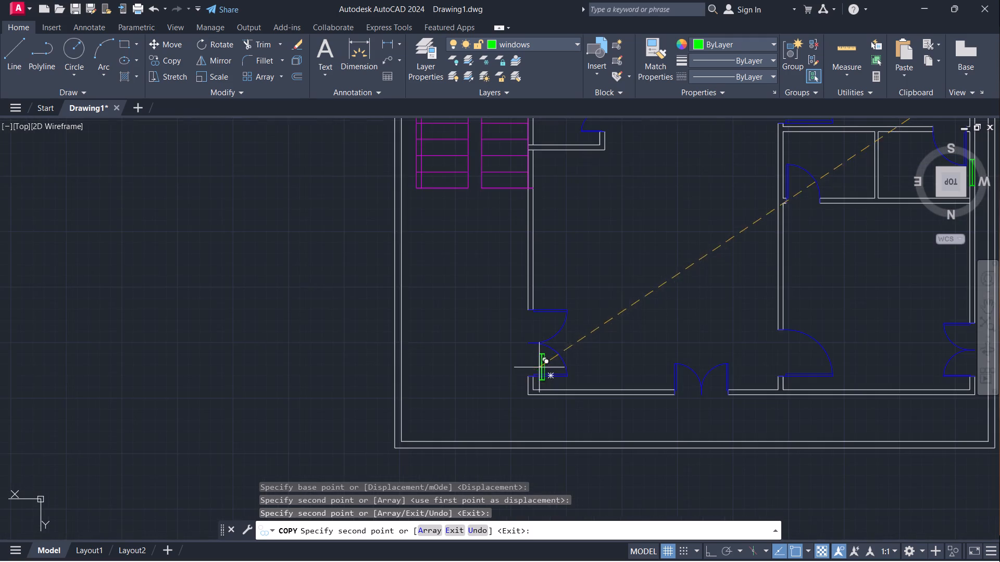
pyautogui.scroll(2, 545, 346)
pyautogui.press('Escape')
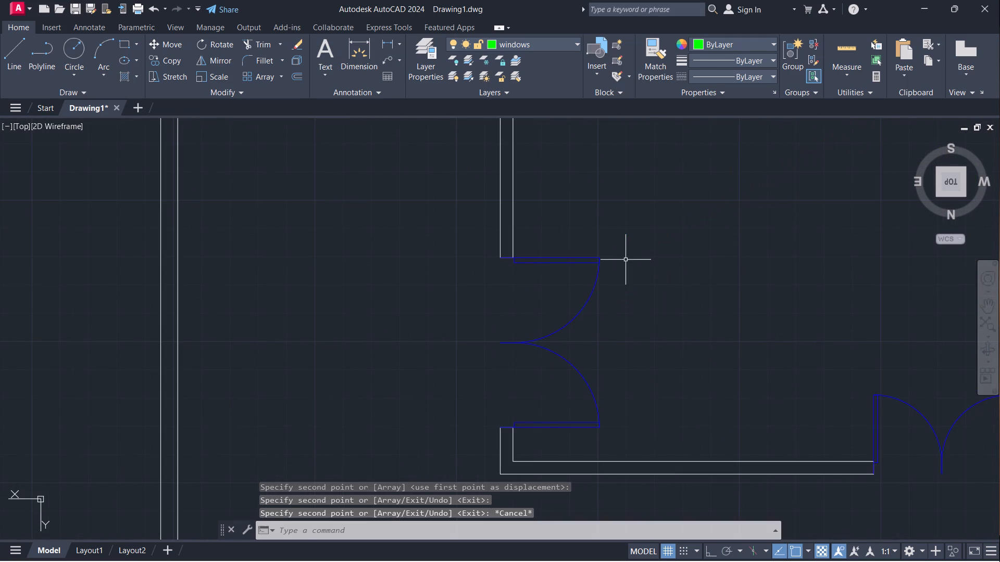
# Copy the vertical 4' window by its right edge's midpoint into the hall's left wall, between the staircase and the lower double door.
pyautogui.scroll(-2, 649, 257)
pyautogui.moveTo(719, 254); pyautogui.dragTo(588, 261, button='middle')
pyautogui.scroll(-3, 612, 238)
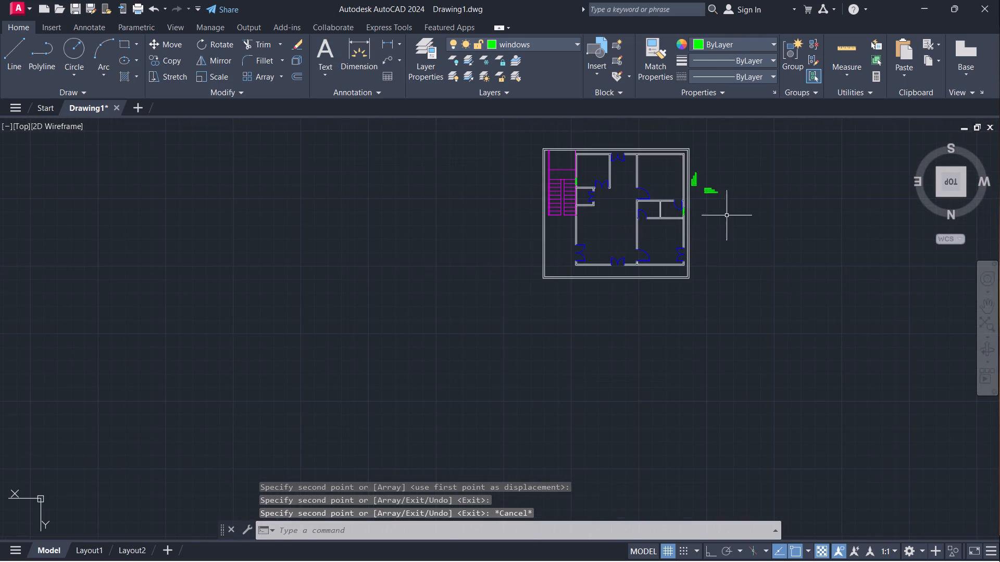
pyautogui.scroll(5, 702, 176)
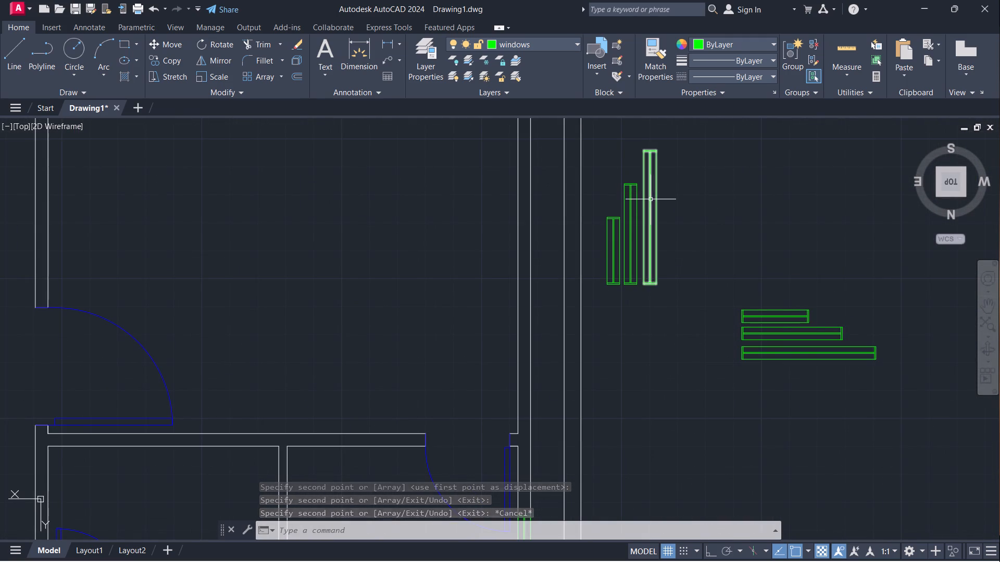
pyautogui.click(651, 199)
pyautogui.write('co')
pyautogui.press('Return')
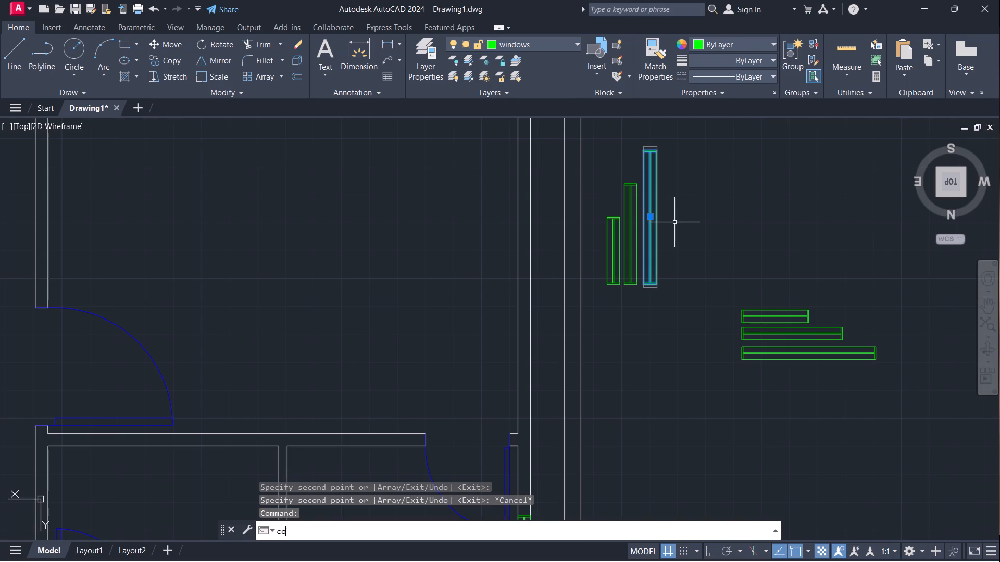
pyautogui.click(658, 222)
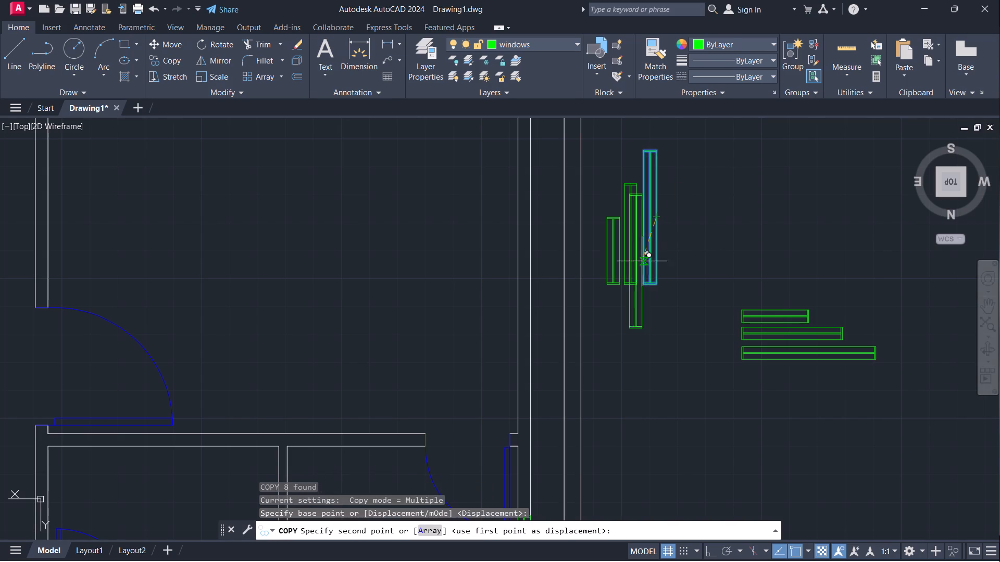
pyautogui.scroll(-3, 647, 265)
pyautogui.scroll(-1, 691, 249)
pyautogui.scroll(5, 482, 335)
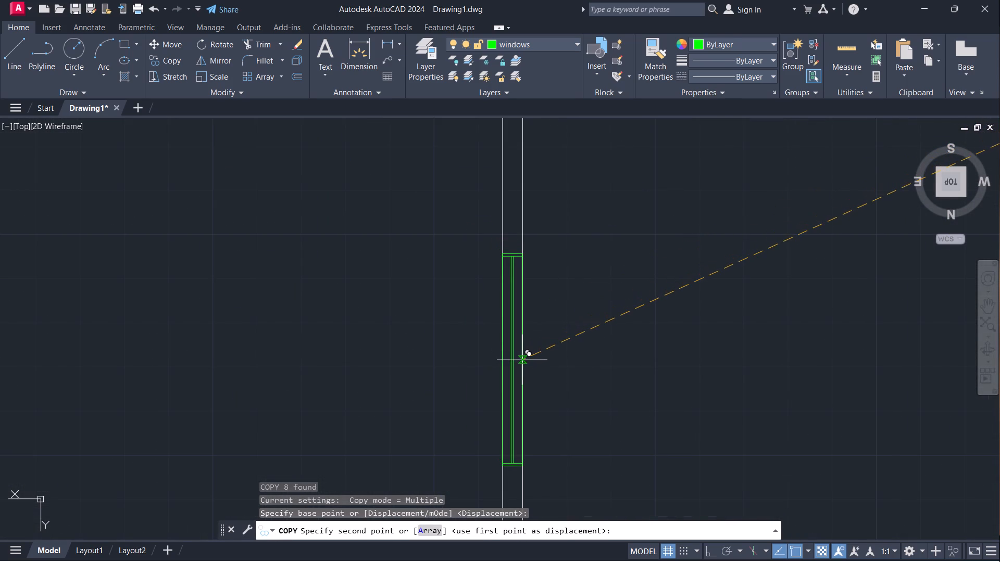
pyautogui.scroll(-2, 545, 330)
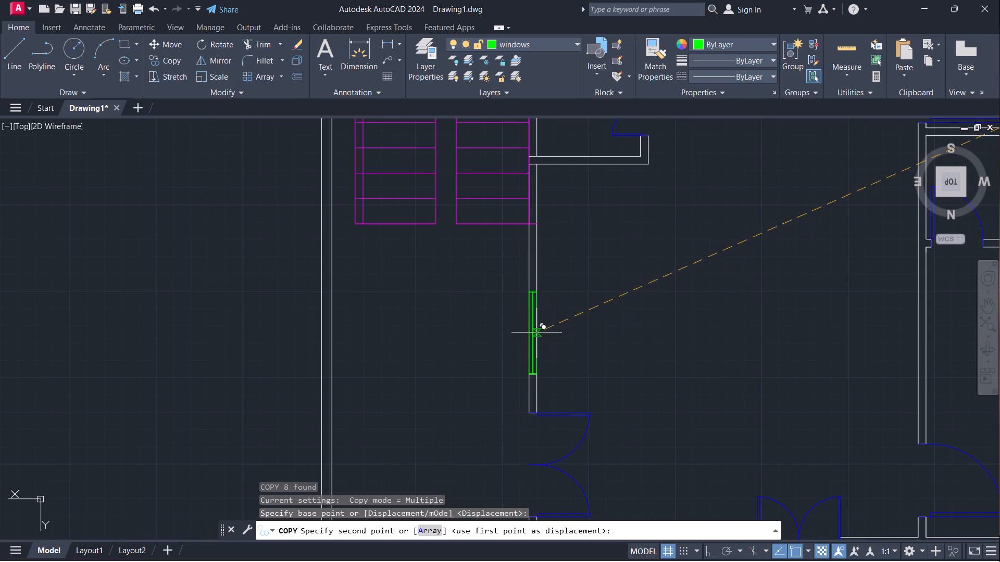
pyautogui.scroll(2, 537, 337)
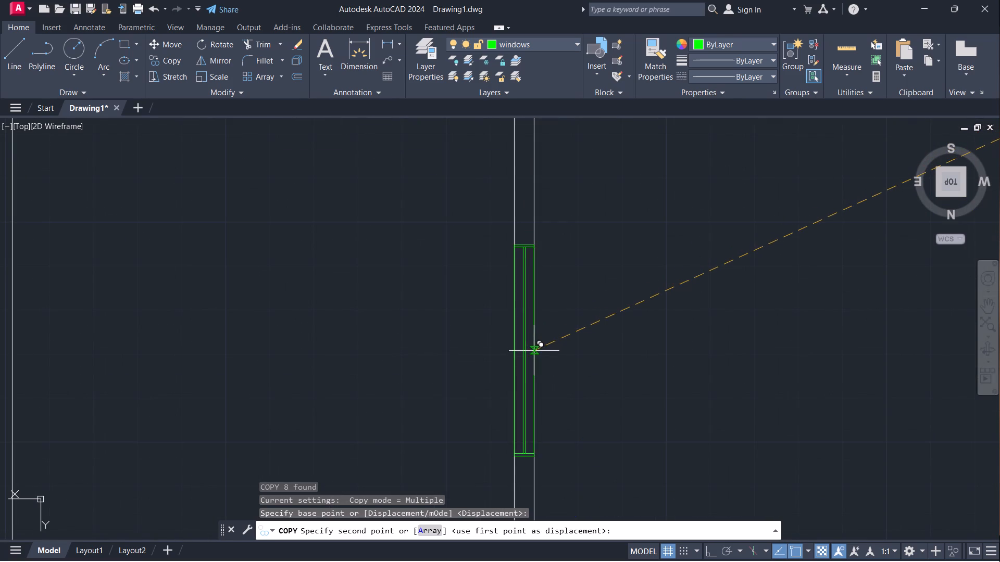
pyautogui.click(534, 351)
pyautogui.scroll(-4, 623, 267)
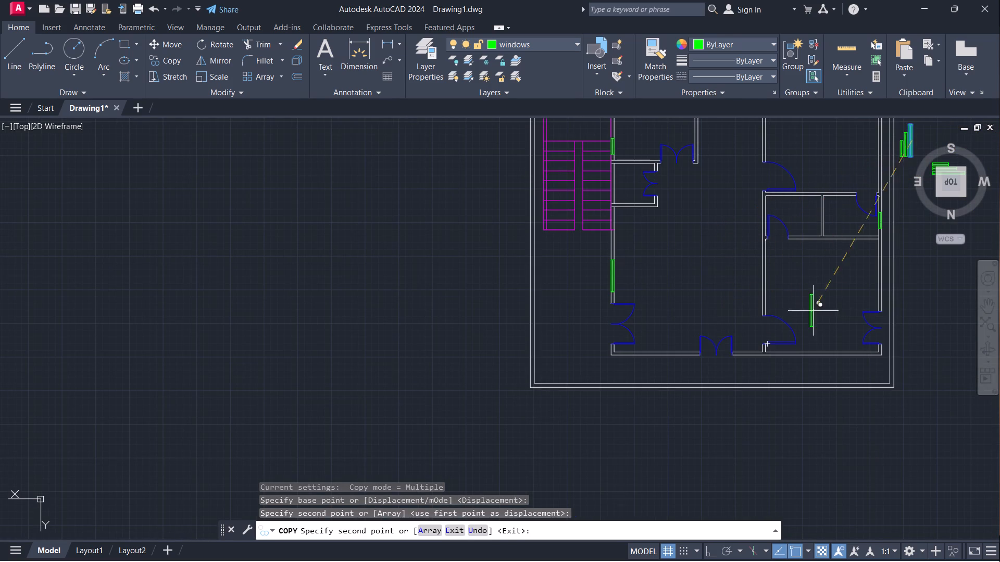
pyautogui.moveTo(835, 301); pyautogui.dragTo(581, 302, button='middle')
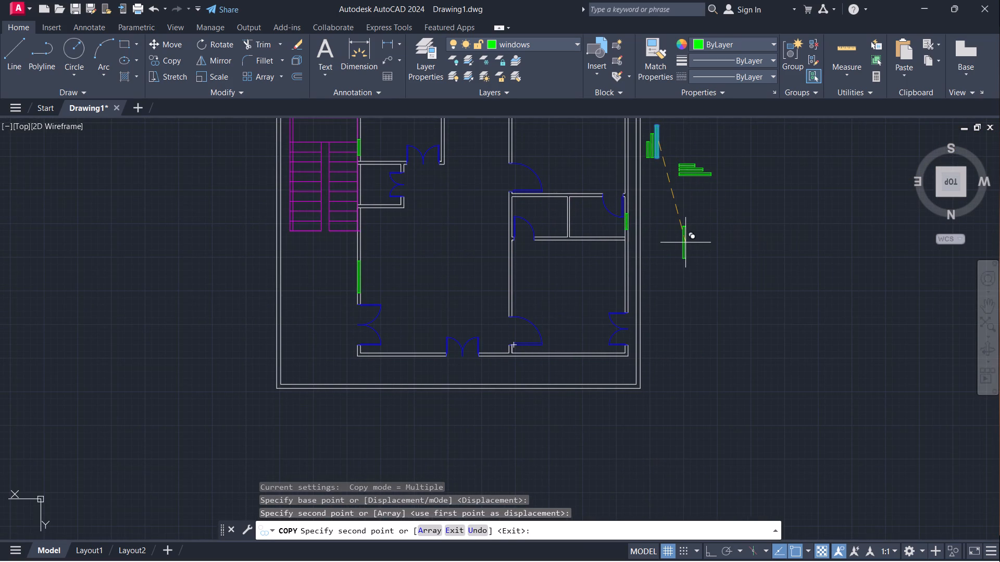
pyautogui.press('Escape')
# Copy the vertical 3' window by its centre into the upper-right room's right wall, just above the small room's corner door.
pyautogui.scroll(3, 657, 150)
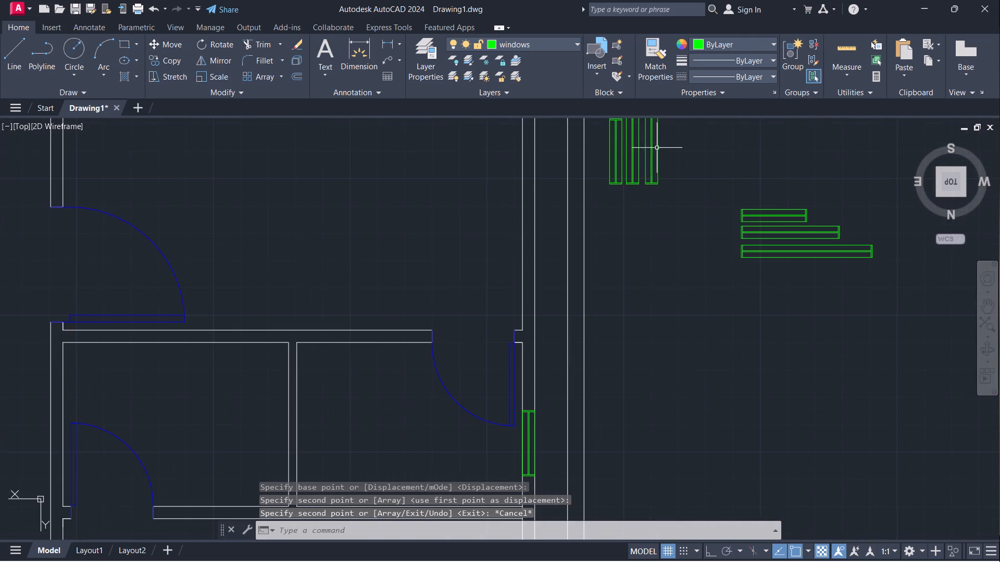
pyautogui.click(634, 144)
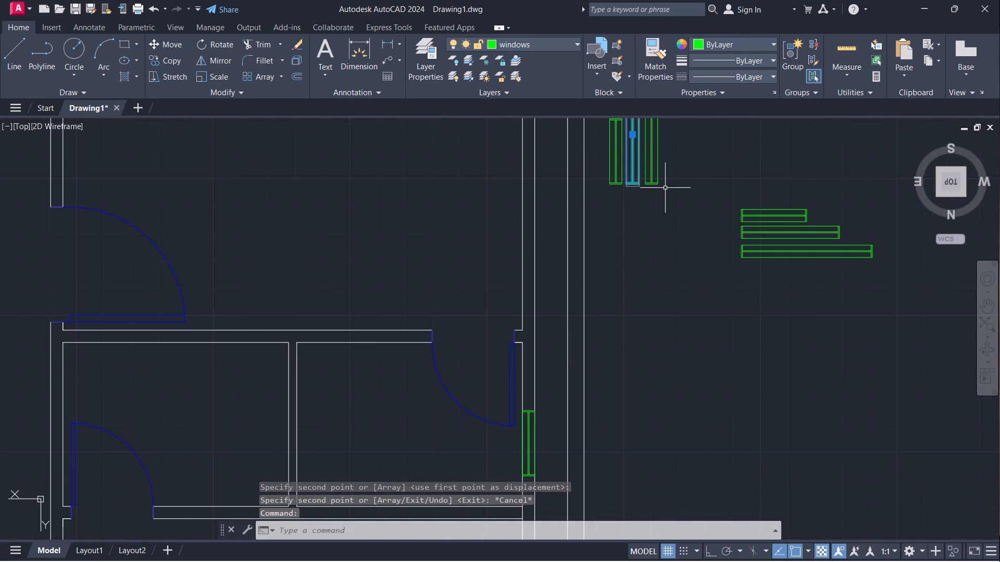
pyautogui.write('co')
pyautogui.press('Return')
pyautogui.moveTo(660, 205); pyautogui.dragTo(655, 272, button='middle')
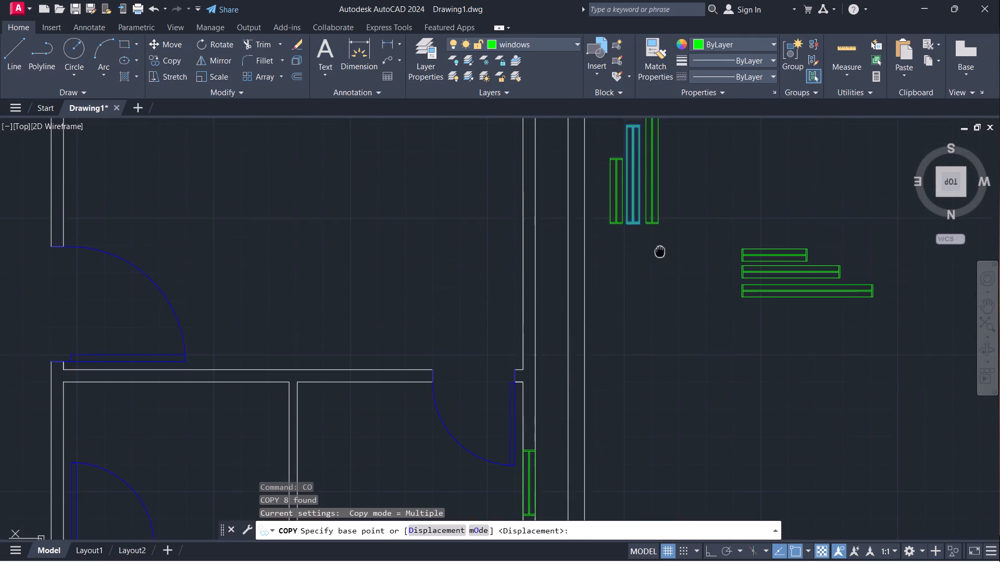
pyautogui.moveTo(655, 272); pyautogui.dragTo(647, 306, button='middle')
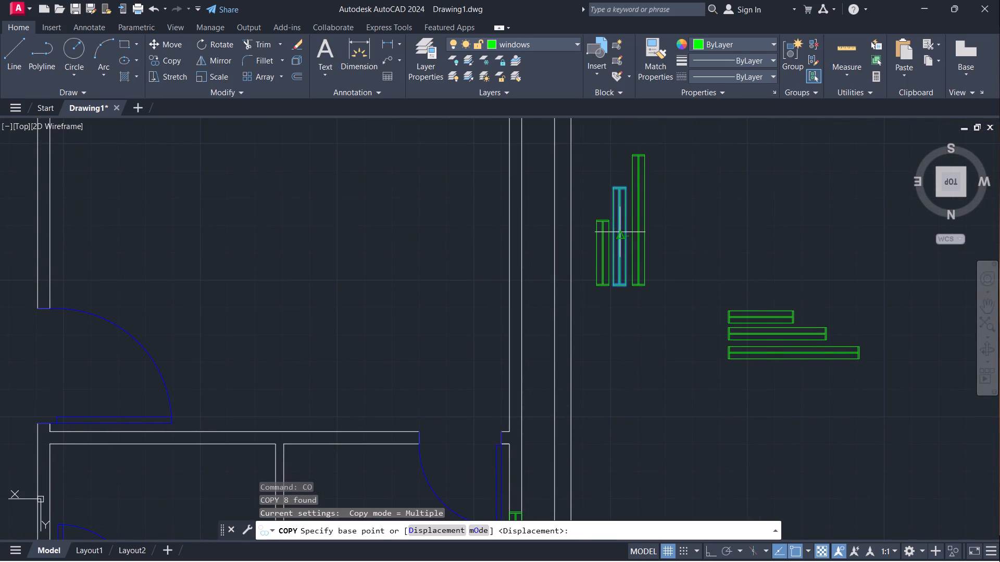
pyautogui.click(620, 232)
pyautogui.scroll(-3, 643, 300)
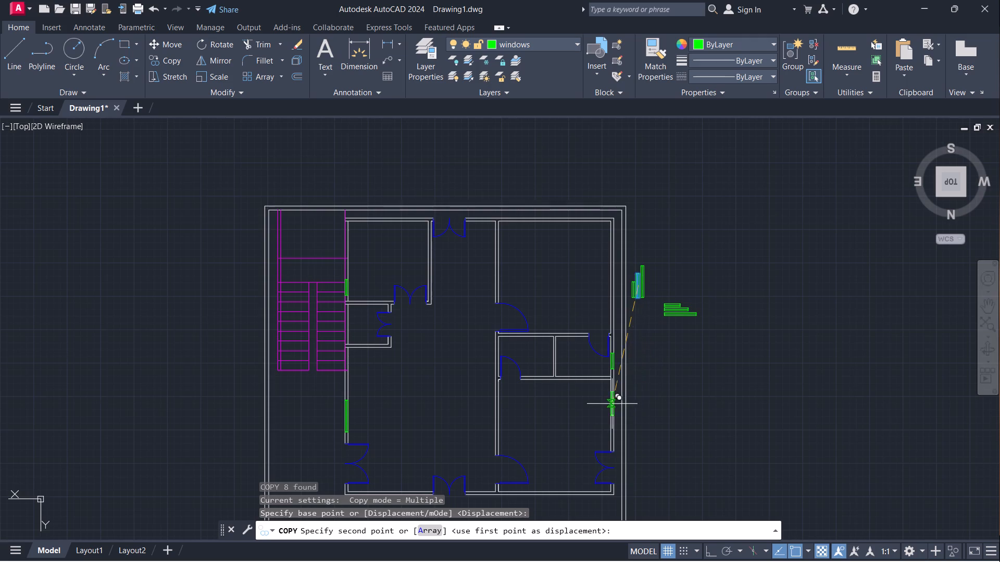
pyautogui.scroll(4, 608, 405)
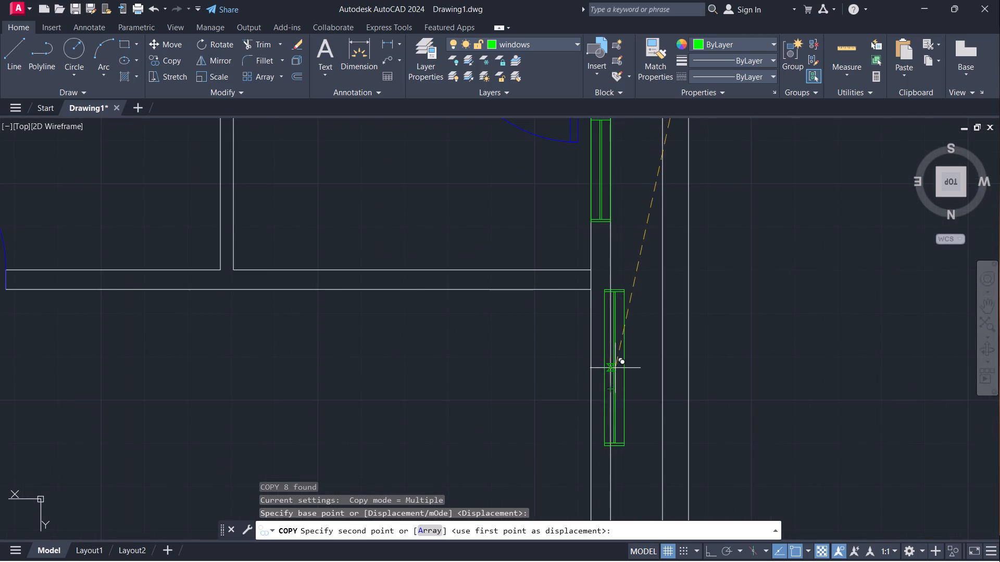
pyautogui.scroll(-2, 618, 363)
pyautogui.moveTo(621, 313); pyautogui.dragTo(567, 492, button='middle')
pyautogui.scroll(1, 566, 355)
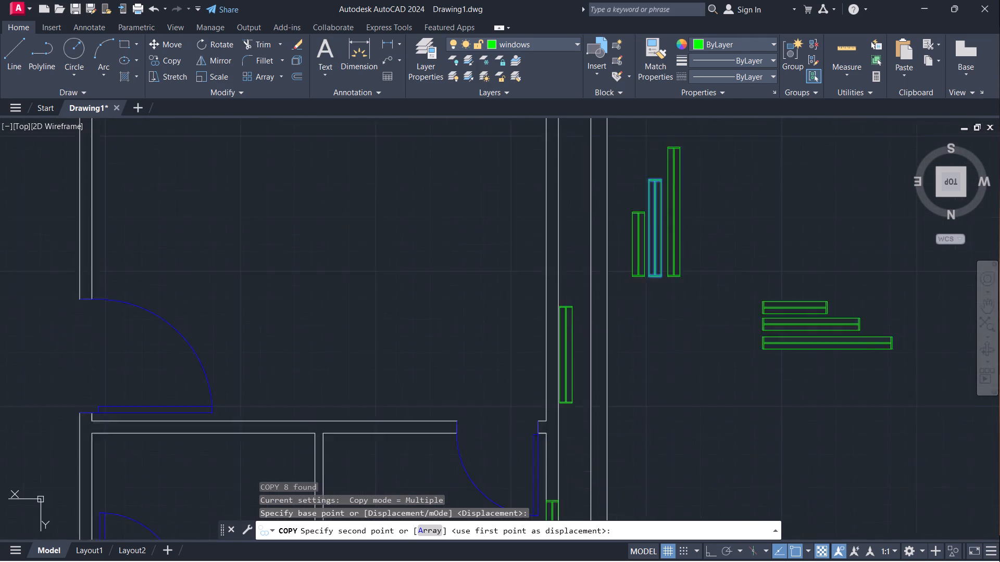
pyautogui.scroll(1, 566, 355)
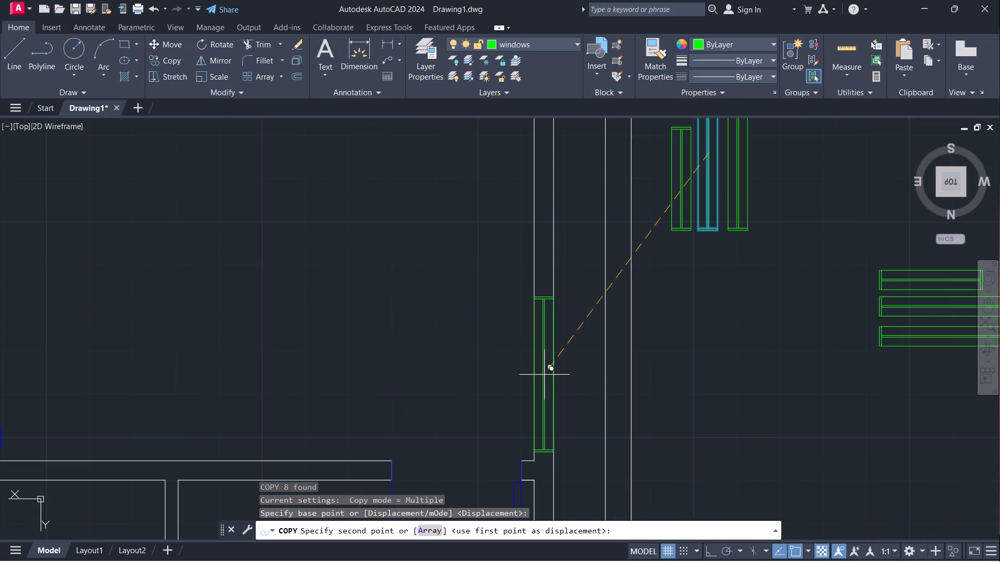
pyautogui.click(545, 375)
pyautogui.scroll(-2, 681, 313)
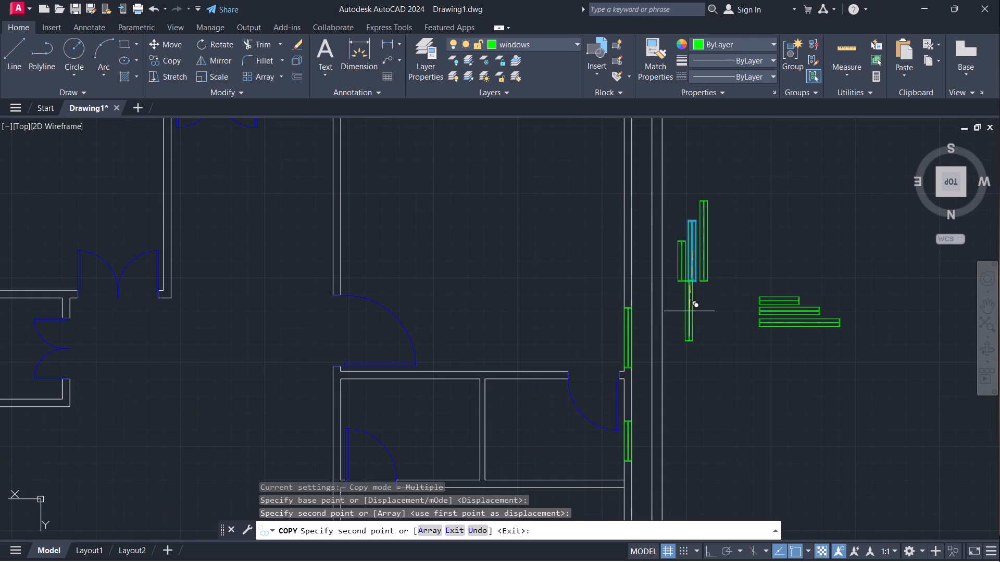
pyautogui.press('Escape')
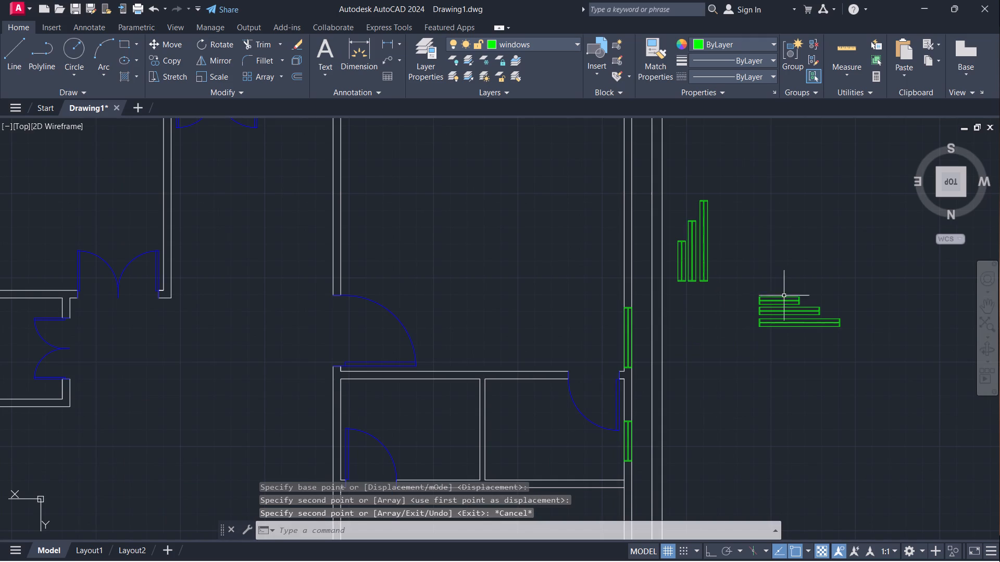
# Copy the horizontal 3' window into the bottom wall twice: in the lower-right room and just left of the hall's double door.
pyautogui.scroll(-2, 790, 325)
pyautogui.moveTo(797, 399); pyautogui.dragTo(808, 301, button='middle')
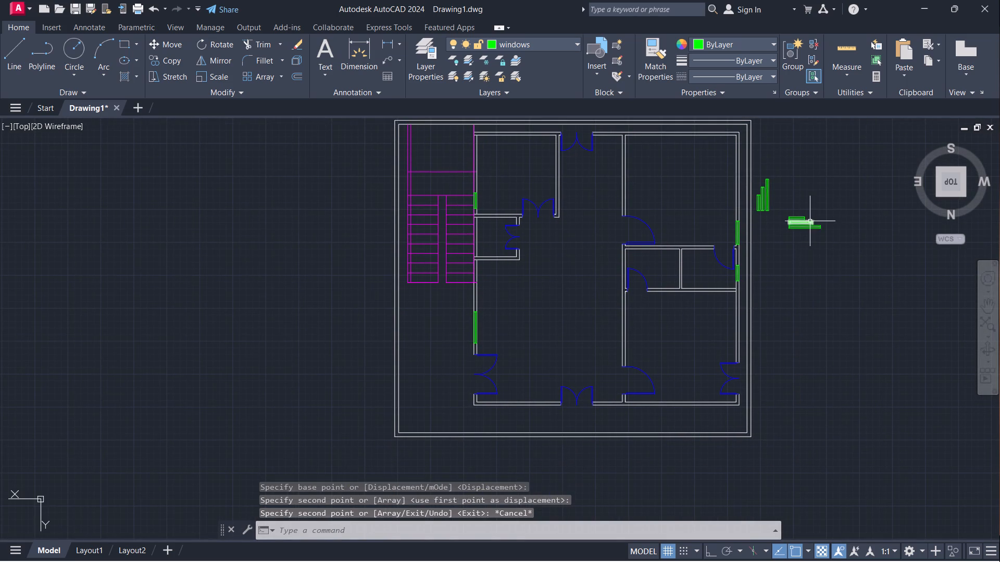
pyautogui.click(808, 221)
pyautogui.write('co')
pyautogui.press('Return')
pyautogui.scroll(4, 810, 221)
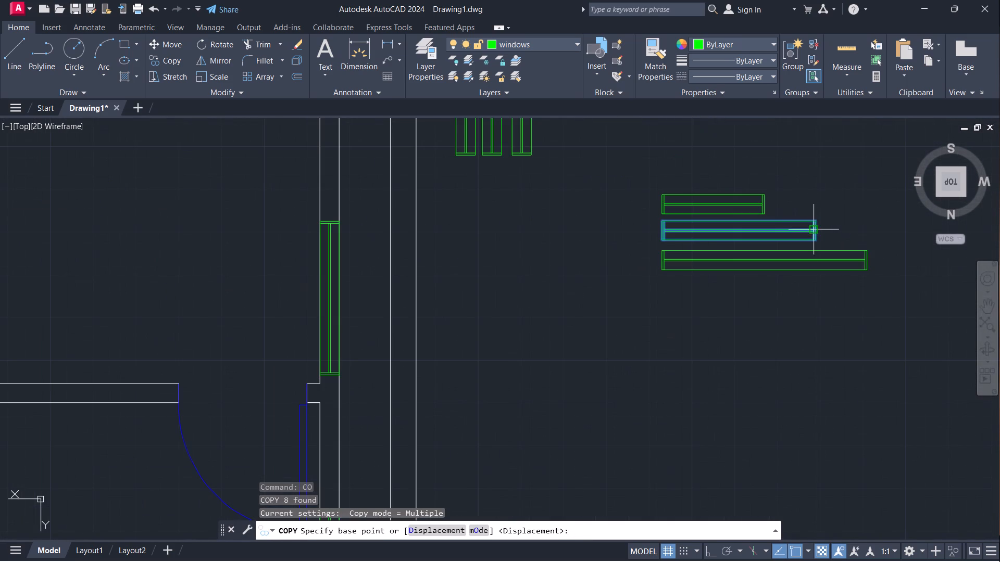
pyautogui.click(818, 245)
pyautogui.scroll(-4, 769, 285)
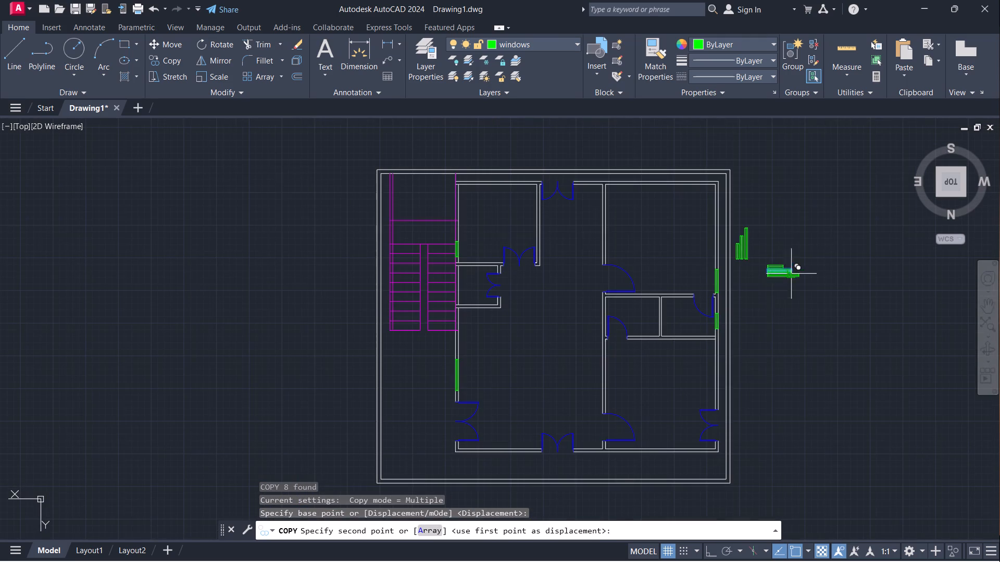
pyautogui.scroll(4, 619, 476)
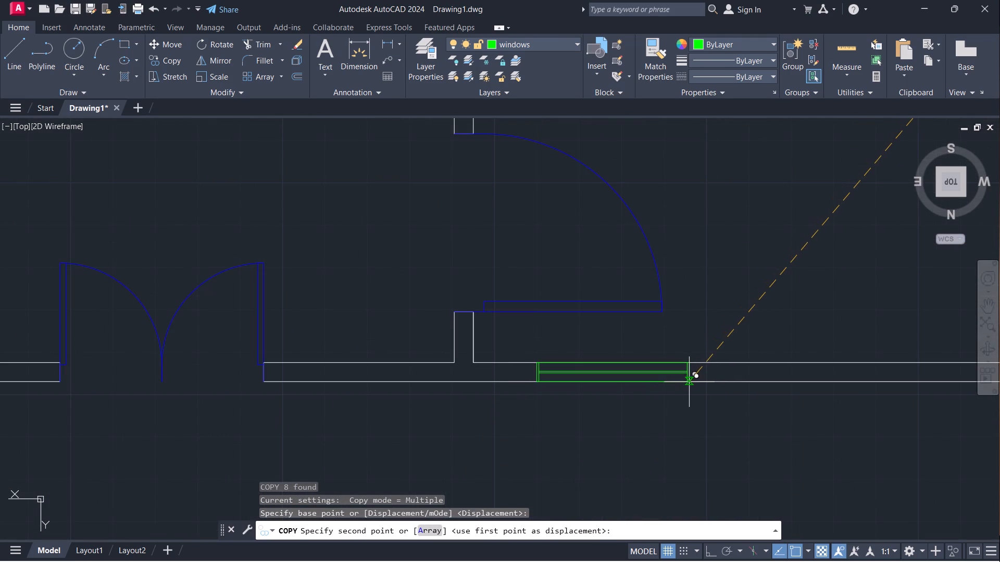
pyautogui.click(689, 382)
pyautogui.moveTo(488, 384); pyautogui.dragTo(878, 393, button='middle')
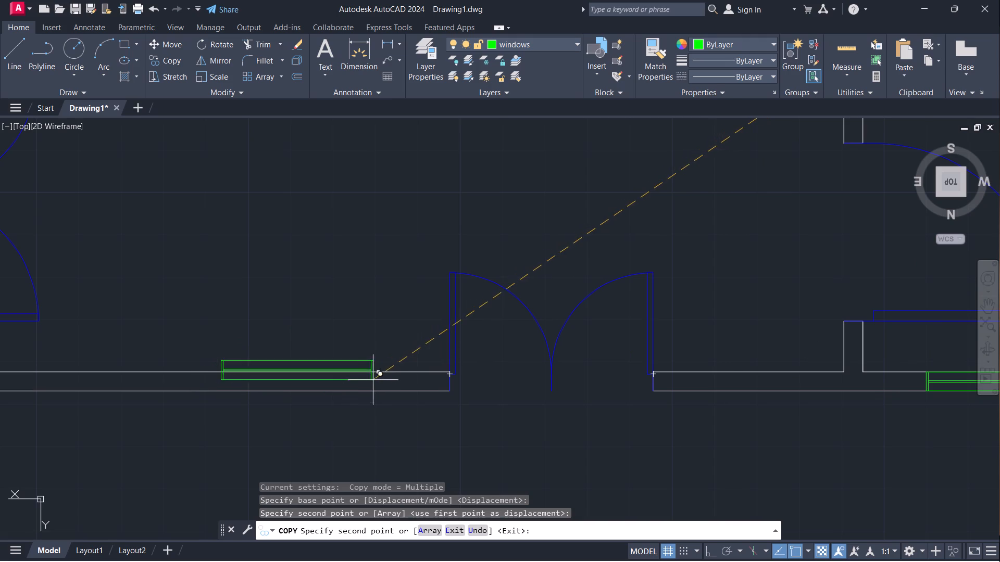
pyautogui.click(365, 391)
# Place another copy of the horizontal 3' window in the upper-right room's top wall, near its left corner.
pyautogui.scroll(-4, 445, 274)
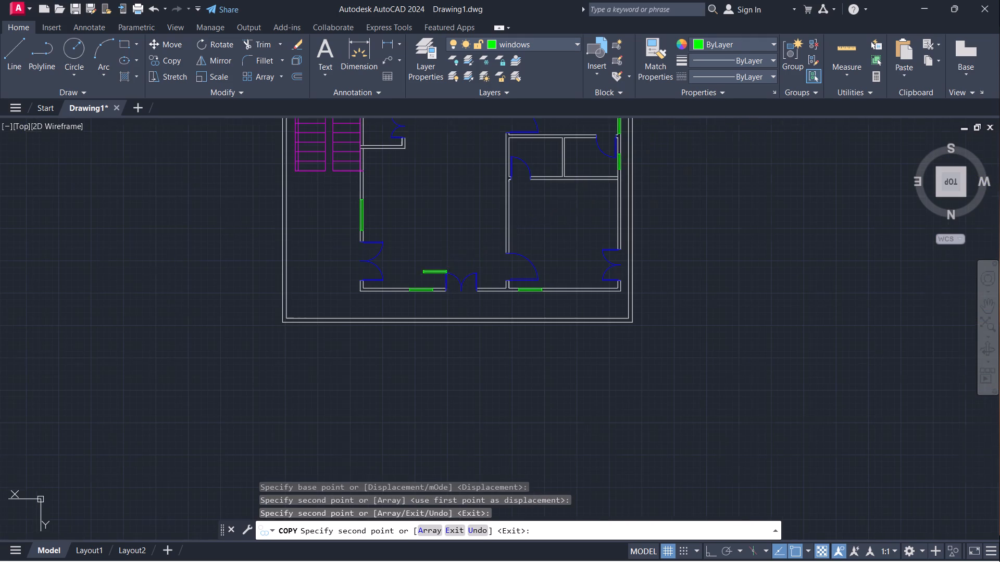
pyautogui.moveTo(671, 237); pyautogui.dragTo(631, 392, button='middle')
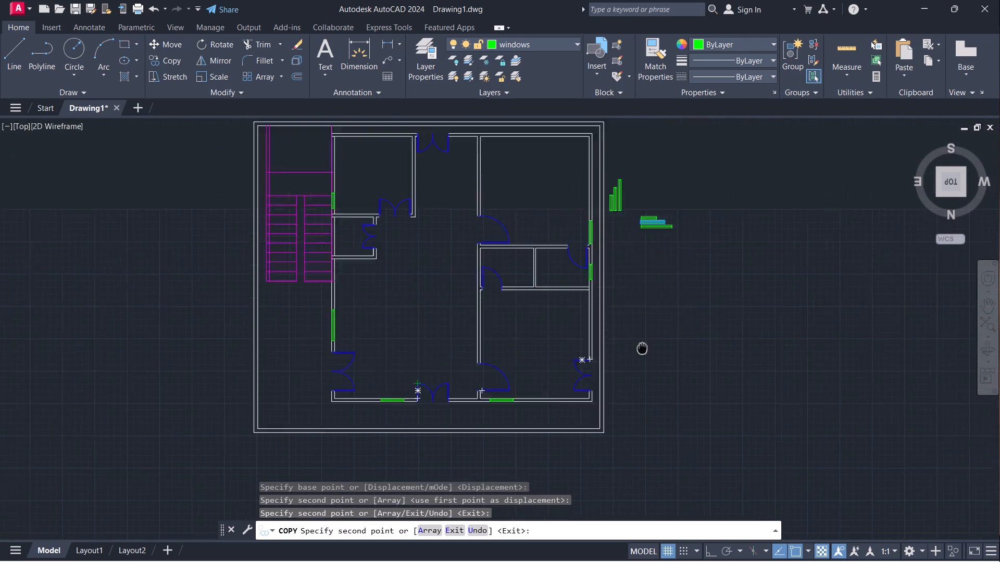
pyautogui.moveTo(631, 392); pyautogui.dragTo(621, 434, button='middle')
pyautogui.moveTo(641, 396); pyautogui.dragTo(715, 349, button='middle')
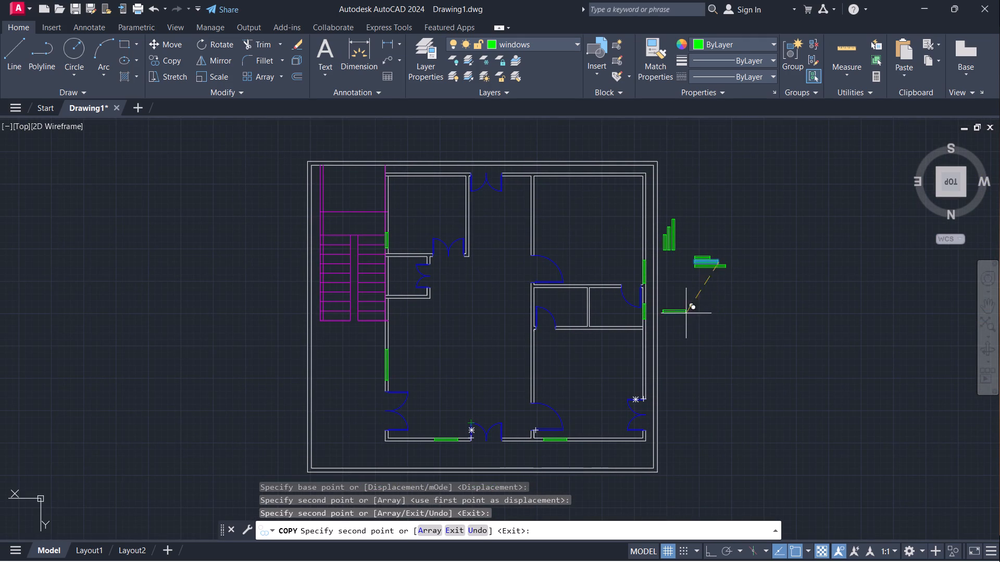
pyautogui.scroll(2, 523, 170)
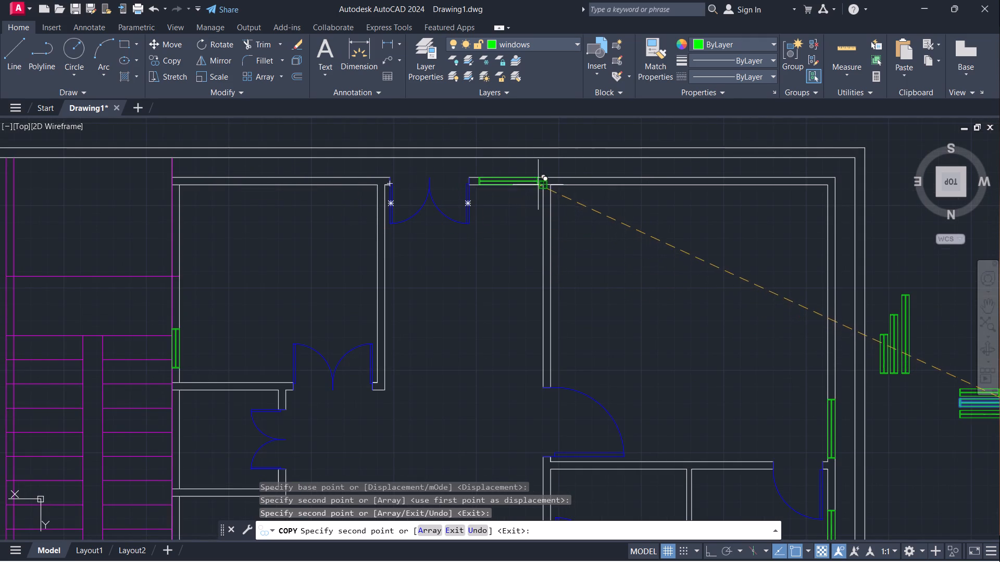
pyautogui.scroll(2, 538, 183)
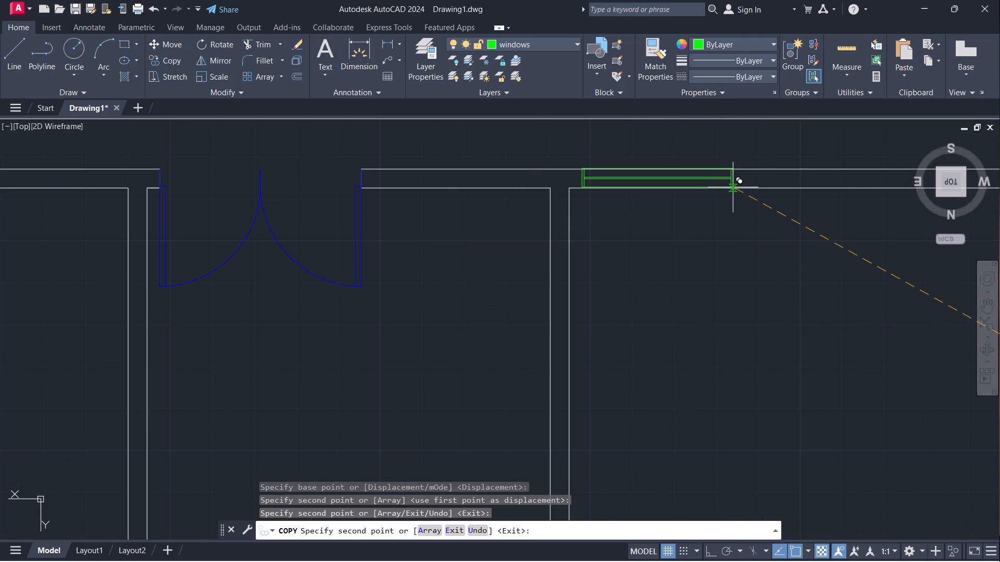
pyautogui.click(733, 187)
pyautogui.press('Escape')
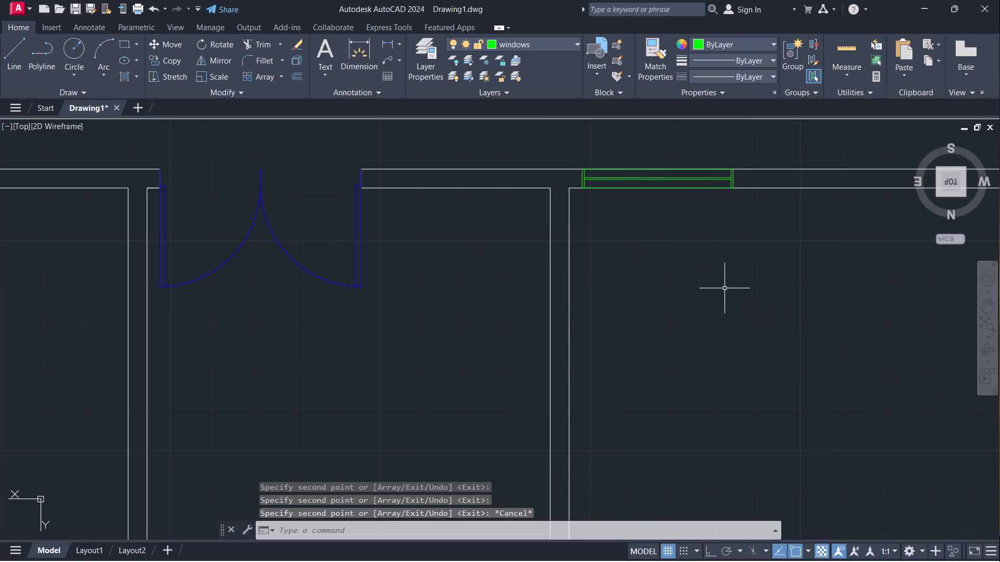
# Copy the horizontal 2' window by its upper-right corner into the upper-left room's top wall, near the room's left corner.
pyautogui.scroll(-2, 724, 288)
pyautogui.moveTo(750, 301); pyautogui.dragTo(673, 235, button='middle')
pyautogui.scroll(-2, 689, 233)
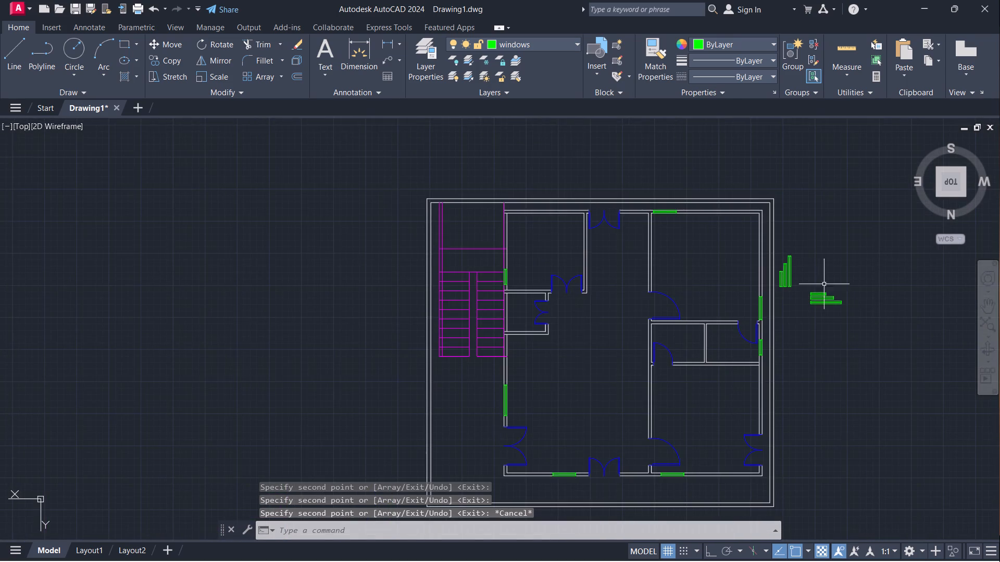
pyautogui.scroll(3, 819, 295)
pyautogui.click(821, 285)
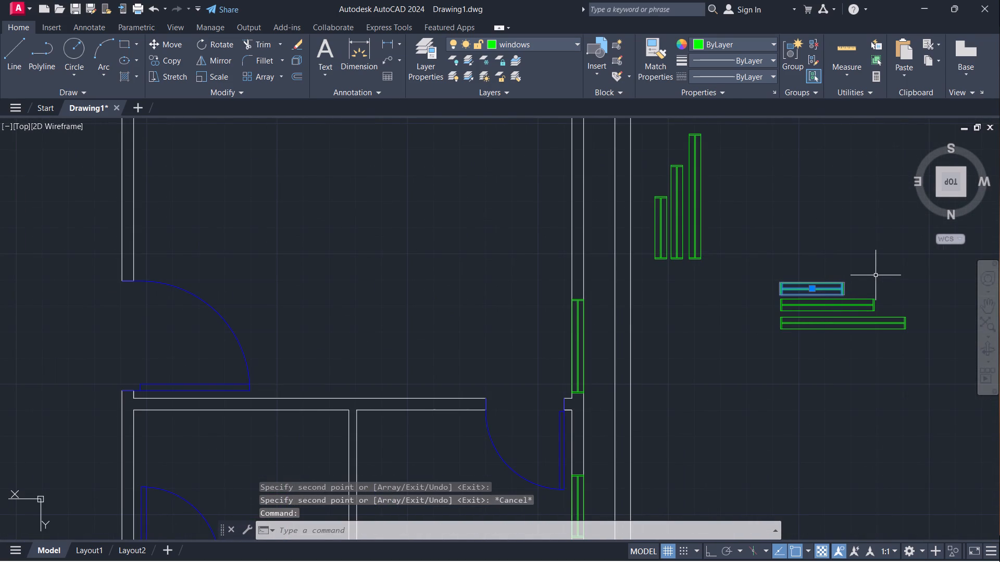
pyautogui.write('co')
pyautogui.press('Return')
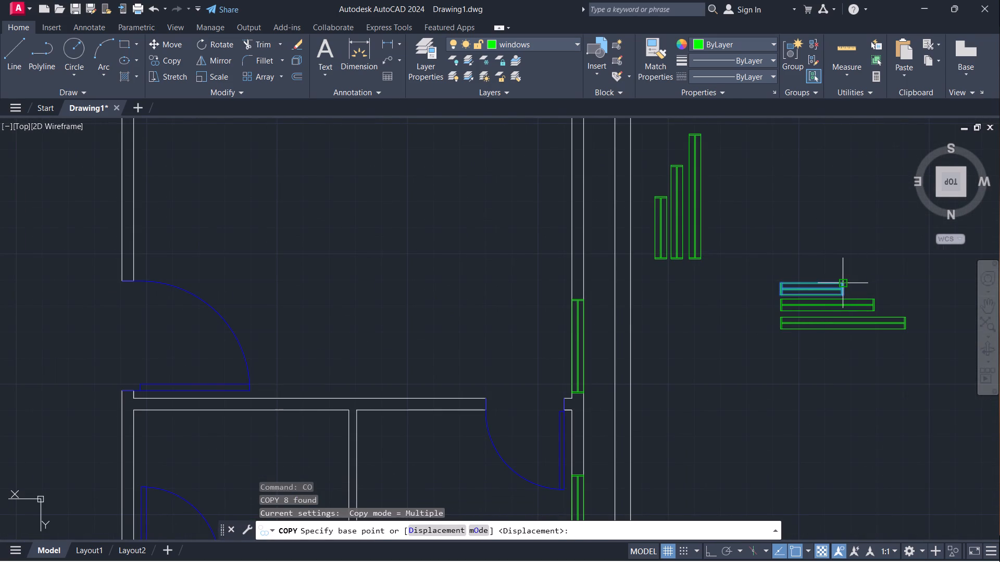
pyautogui.click(844, 282)
pyautogui.scroll(-2, 390, 229)
pyautogui.moveTo(390, 229); pyautogui.dragTo(714, 321, button='middle')
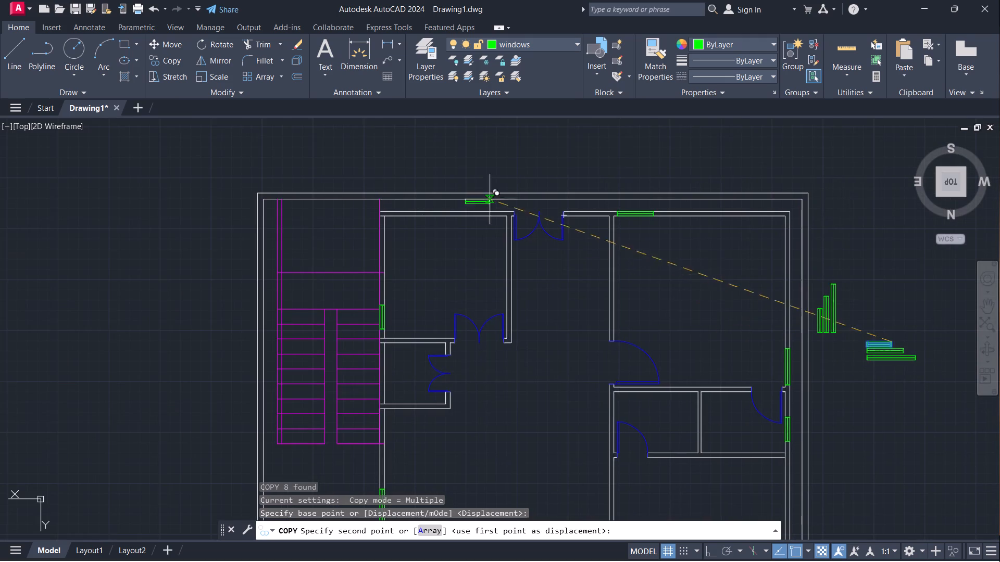
pyautogui.scroll(2, 410, 213)
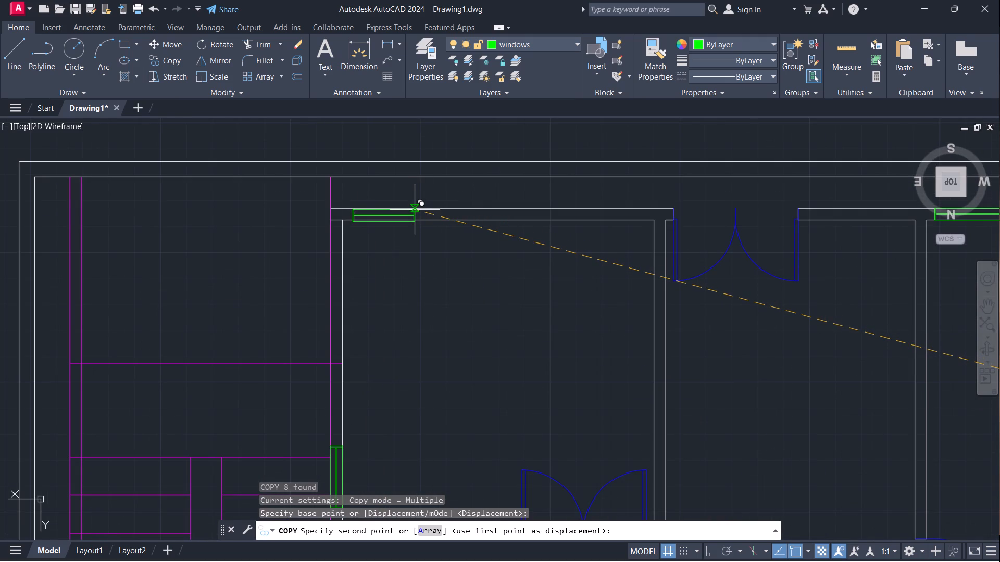
pyautogui.click(416, 208)
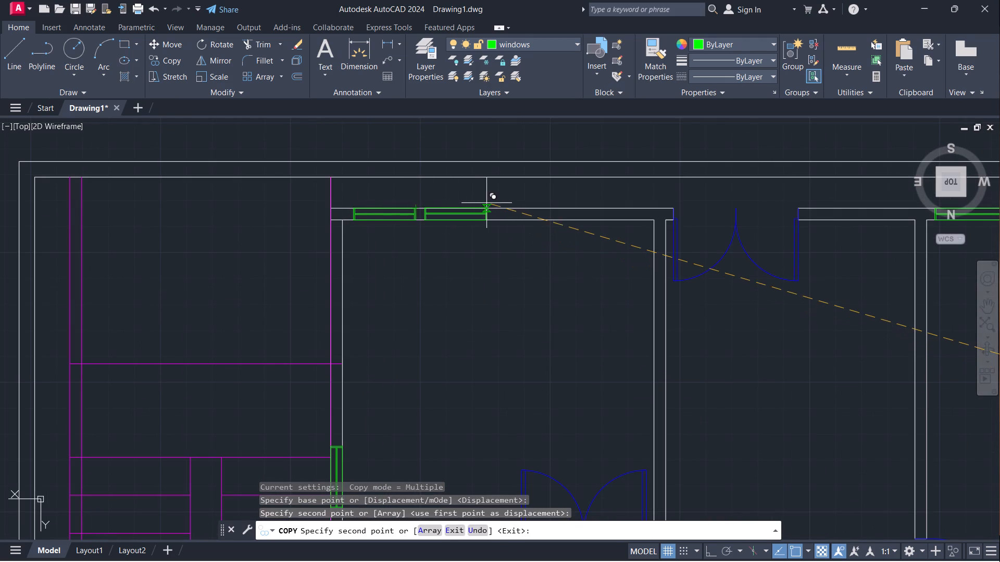
pyautogui.press('Escape')
# Copy the horizontal 2' window by its lower-right corner into the hall's top wall, between the double door and the upper-right room.
pyautogui.scroll(-3, 504, 193)
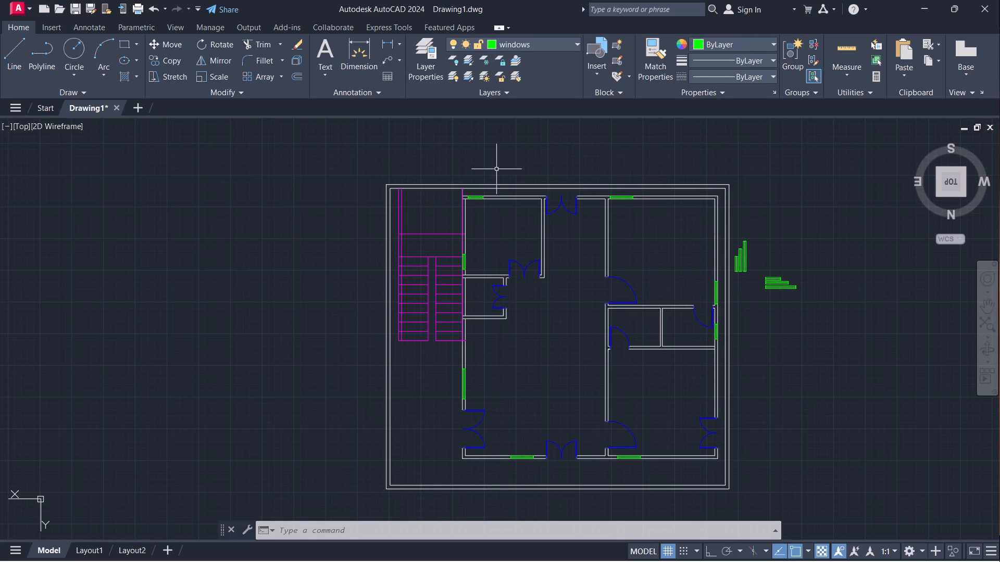
pyautogui.scroll(2, 599, 169)
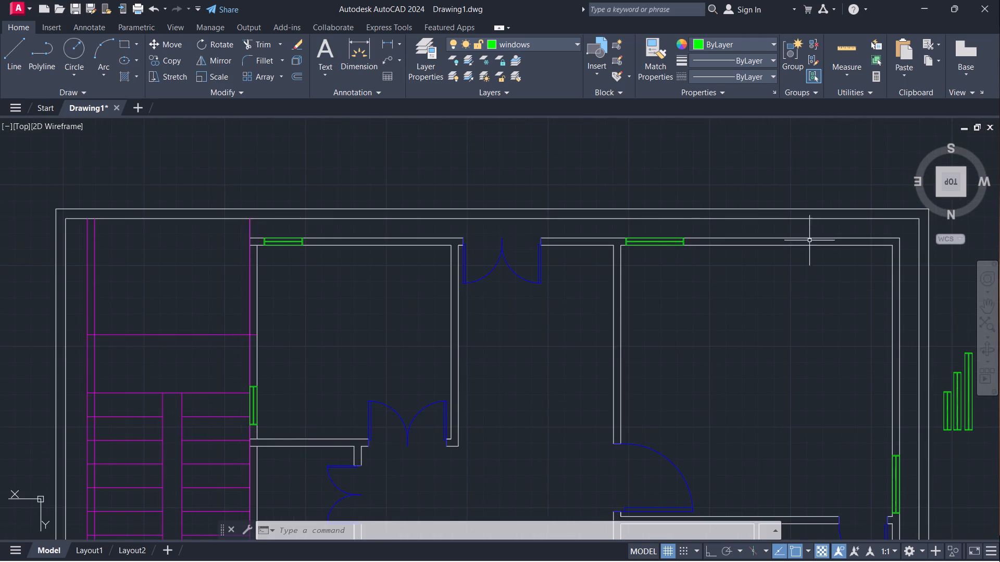
pyautogui.scroll(-1, 769, 360)
pyautogui.moveTo(781, 357); pyautogui.dragTo(649, 291, button='middle')
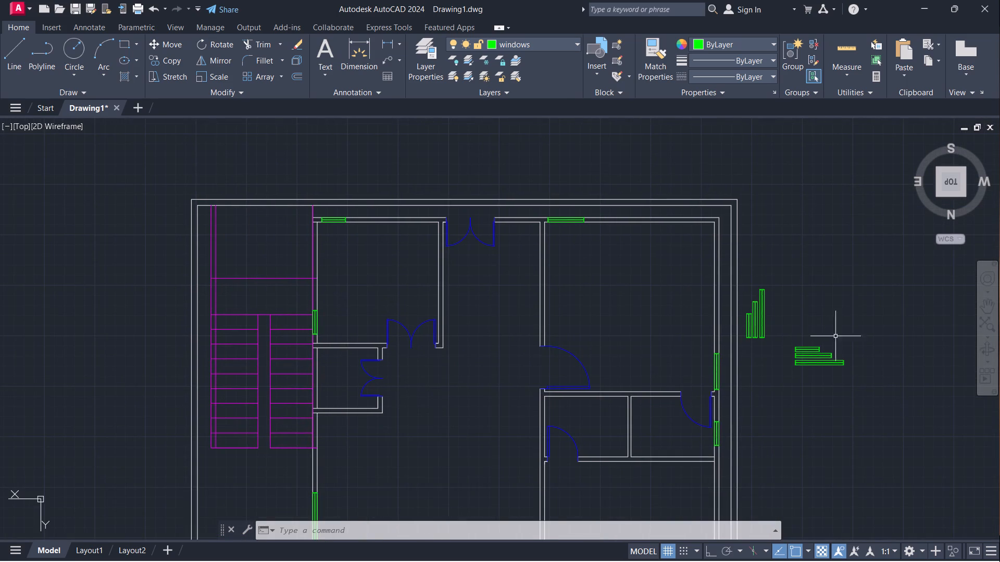
pyautogui.scroll(2, 803, 348)
pyautogui.click(808, 354)
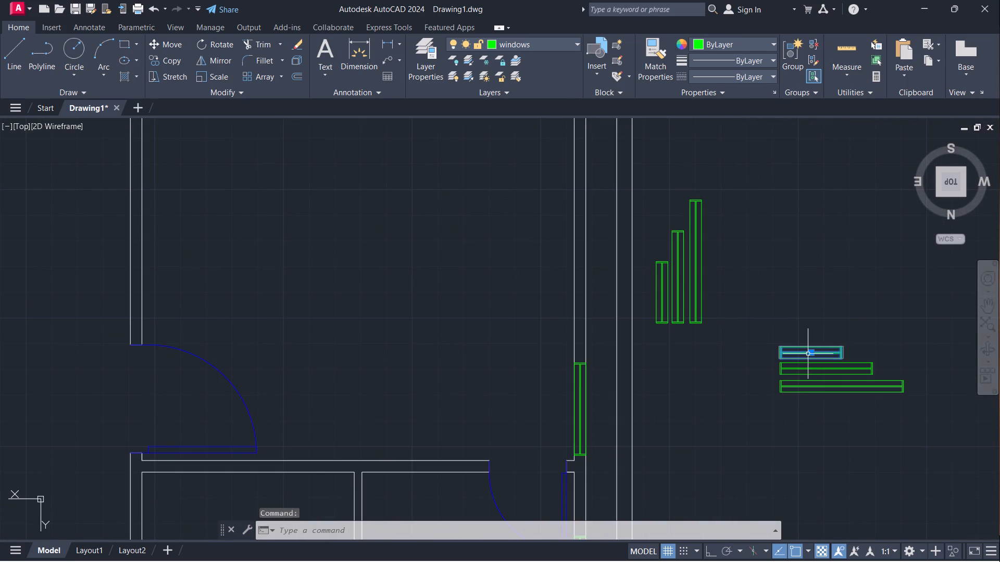
pyautogui.write('co')
pyautogui.press('Return')
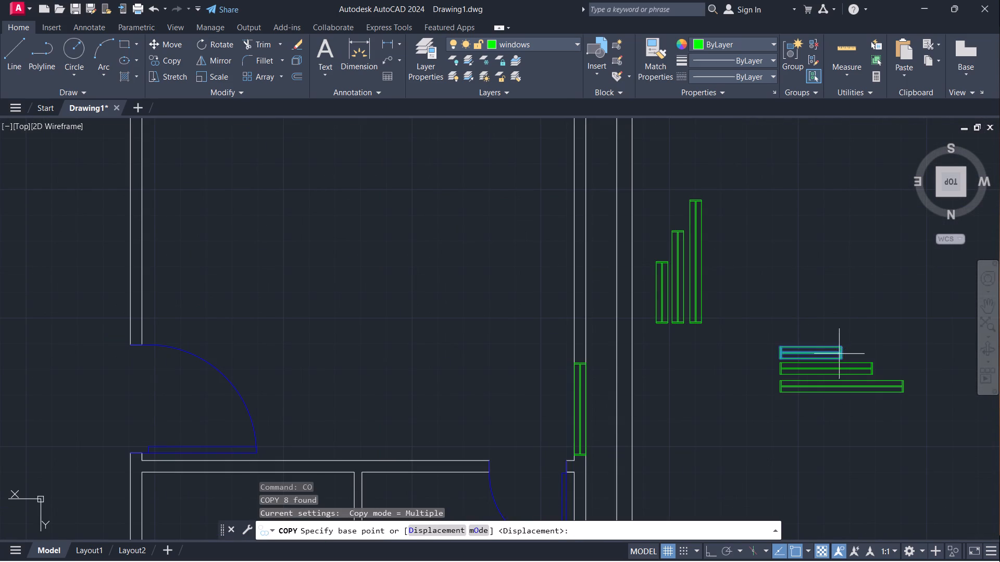
pyautogui.click(843, 361)
pyautogui.scroll(-3, 776, 290)
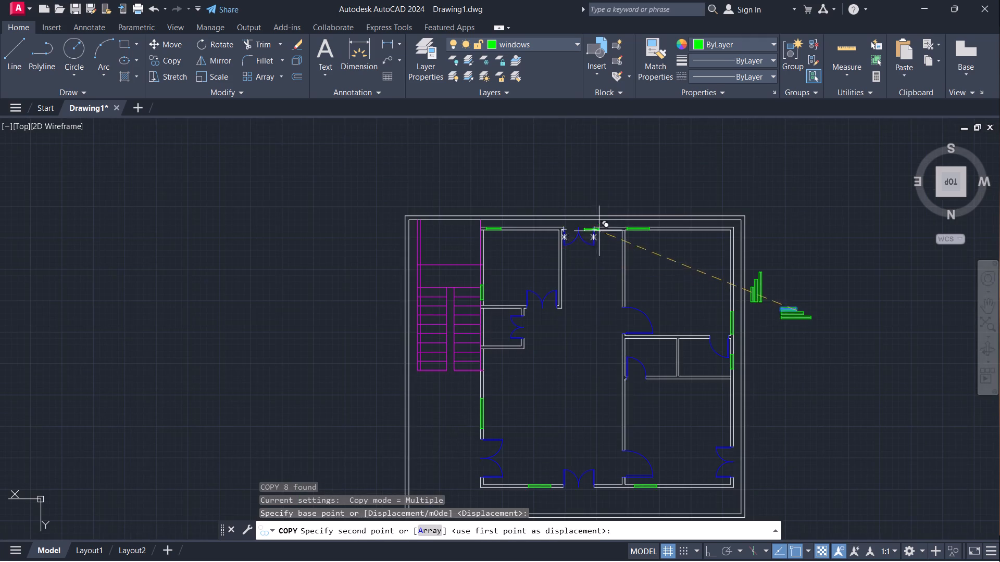
pyautogui.scroll(4, 614, 230)
pyautogui.click(612, 230)
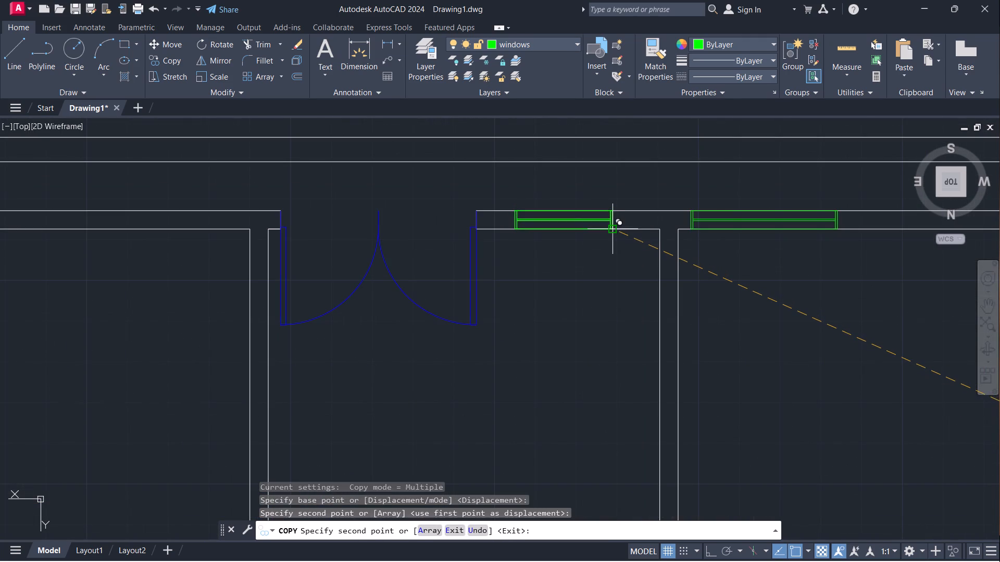
pyautogui.press('Escape')
# Erase the three vertical and three horizontal source windows outside the floor plan.
pyautogui.scroll(-3, 582, 271)
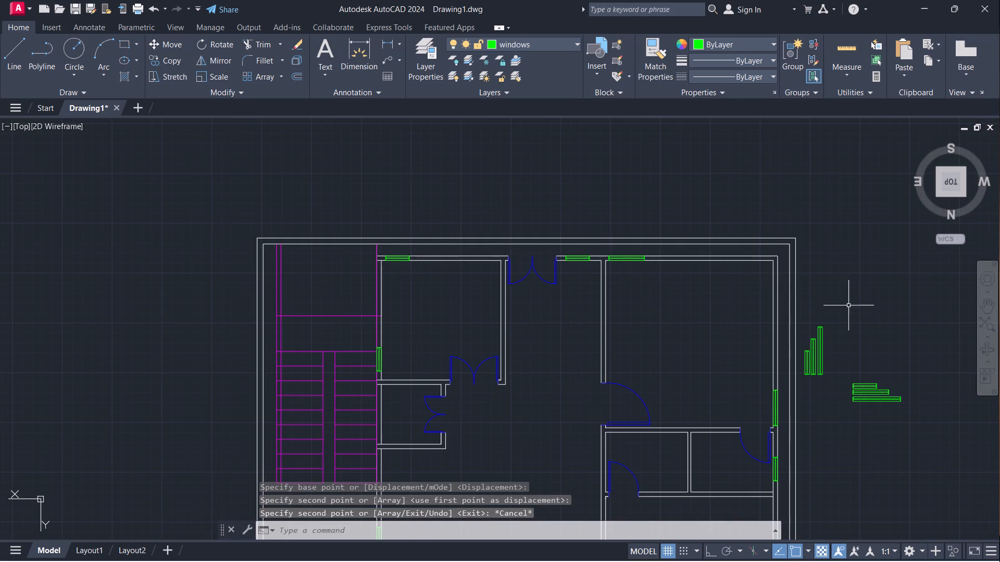
pyautogui.click(824, 312)
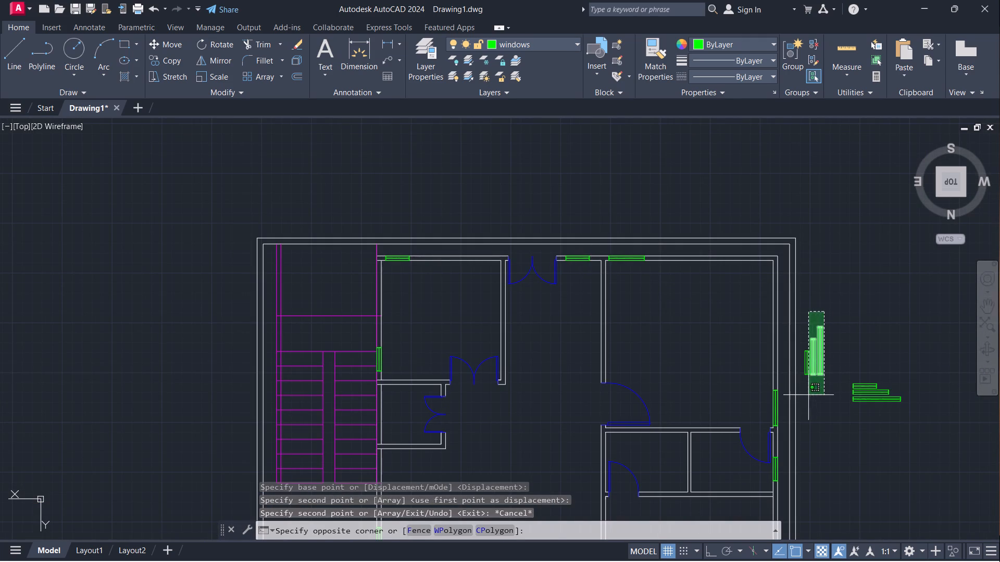
pyautogui.click(804, 399)
pyautogui.click(838, 375)
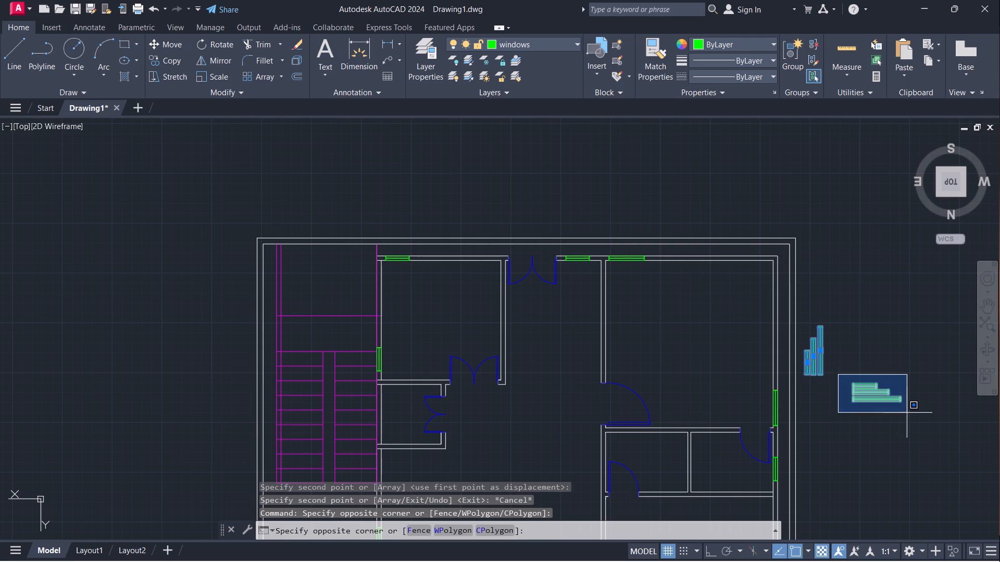
pyautogui.click(917, 417)
pyautogui.press('e')
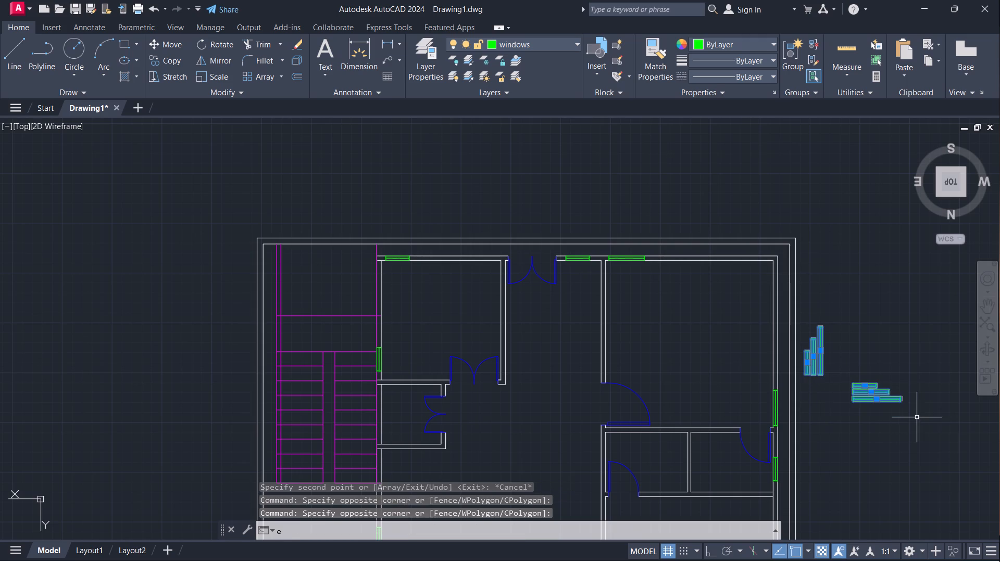
pyautogui.press('Return')
# Create a layer named furniture with index colour 8 and make it the current layer.
pyautogui.scroll(-2, 744, 336)
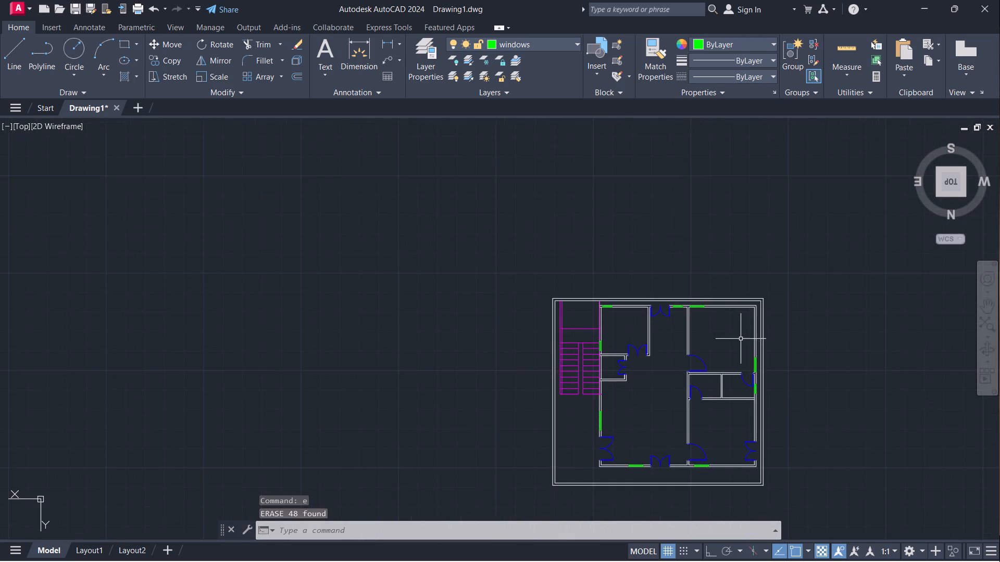
pyautogui.moveTo(738, 339); pyautogui.dragTo(724, 280, button='middle')
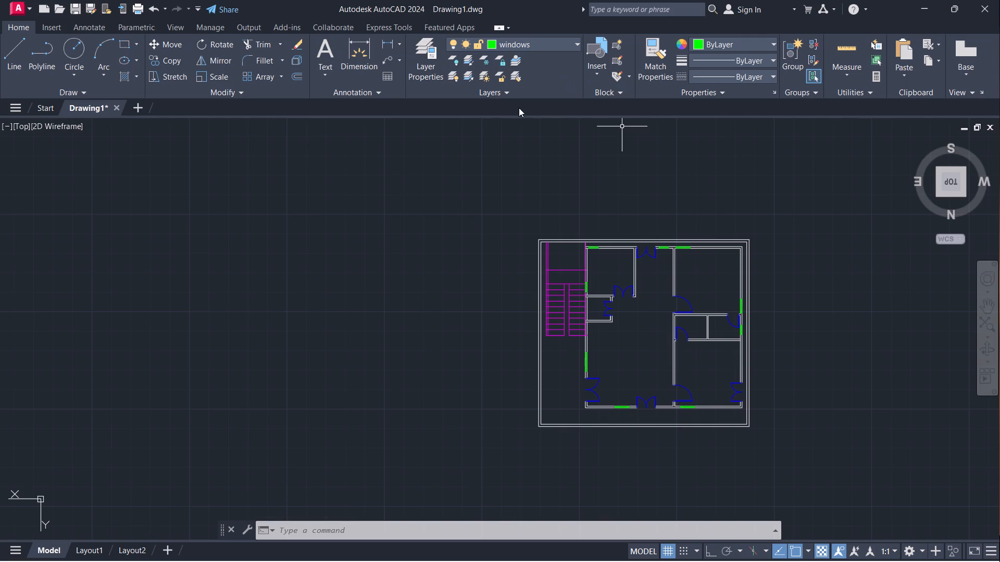
pyautogui.doubleClick(431, 49)
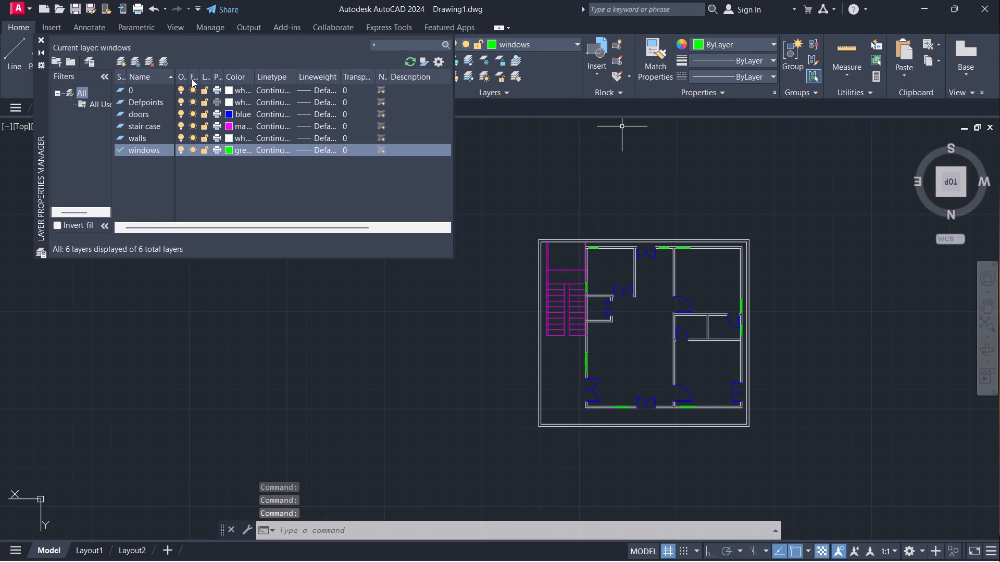
pyautogui.click(120, 62)
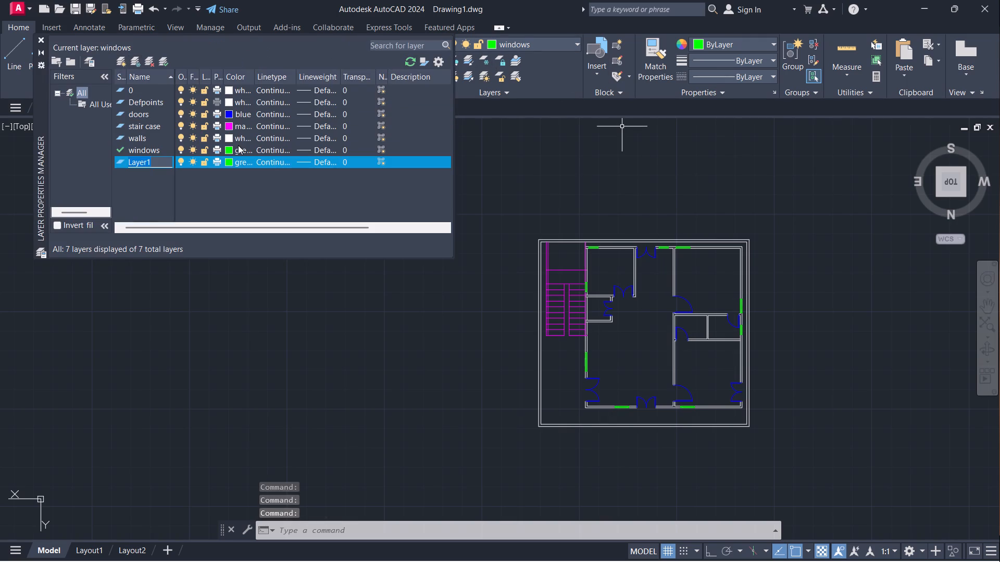
pyautogui.press('BackSpace')
pyautogui.press('f')
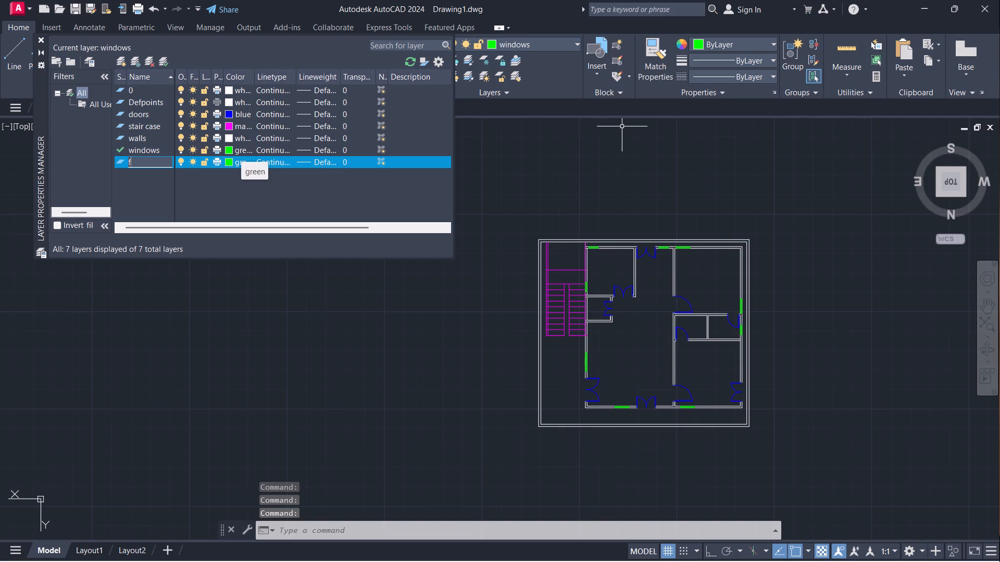
pyautogui.write('urniture')
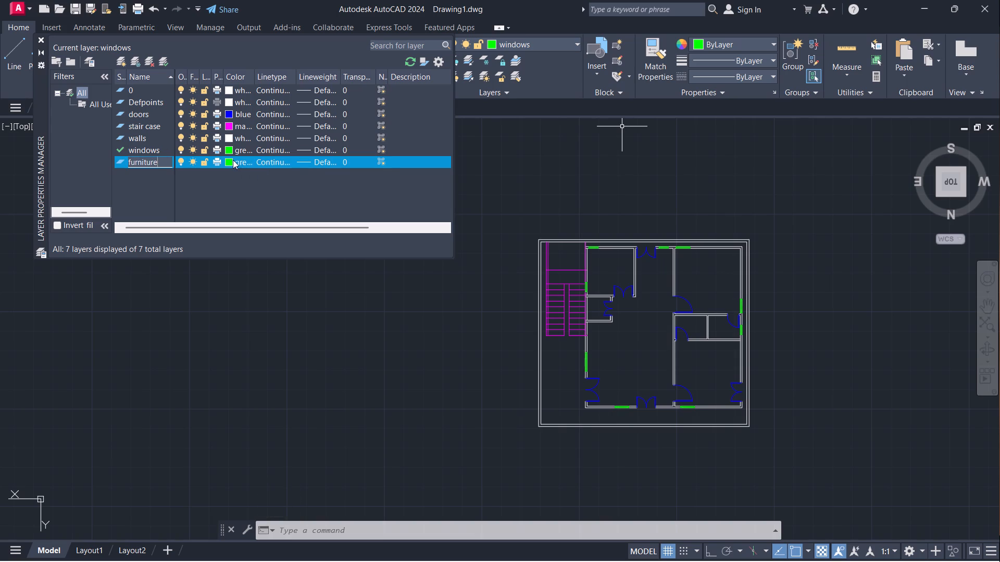
pyautogui.click(231, 162)
pyautogui.click(477, 315)
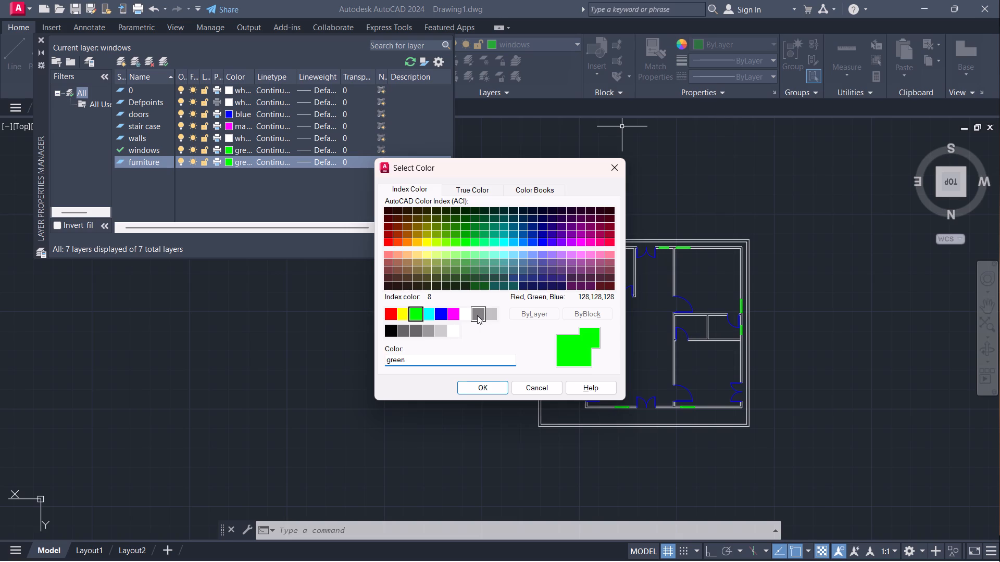
pyautogui.click(465, 387)
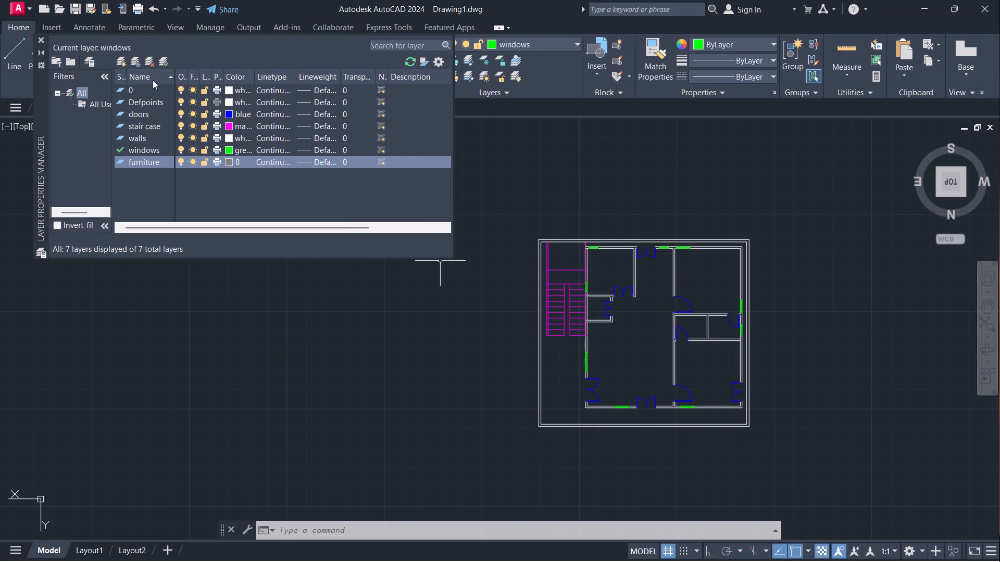
pyautogui.click(160, 63)
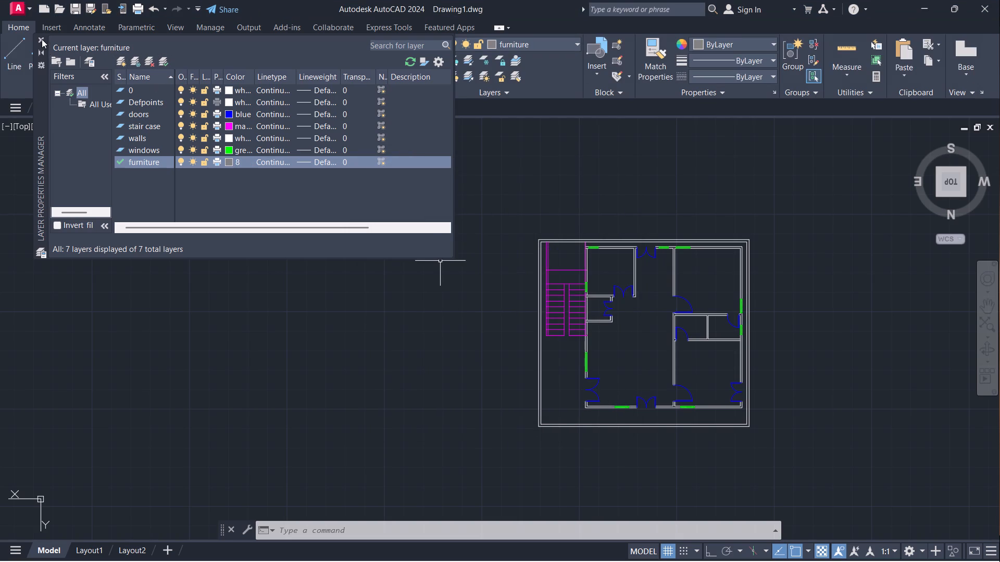
pyautogui.click(42, 39)
# Insert the dining set and Bed - Queen blocks from the recent blocks into the empty area left of the floor plan.
pyautogui.moveTo(311, 212); pyautogui.dragTo(280, 188, button='middle')
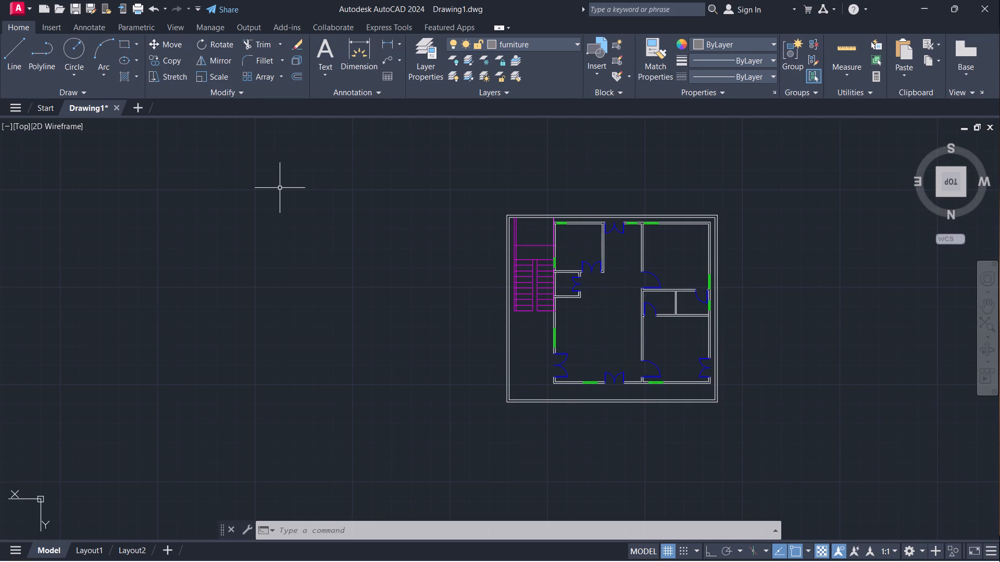
pyautogui.press('i')
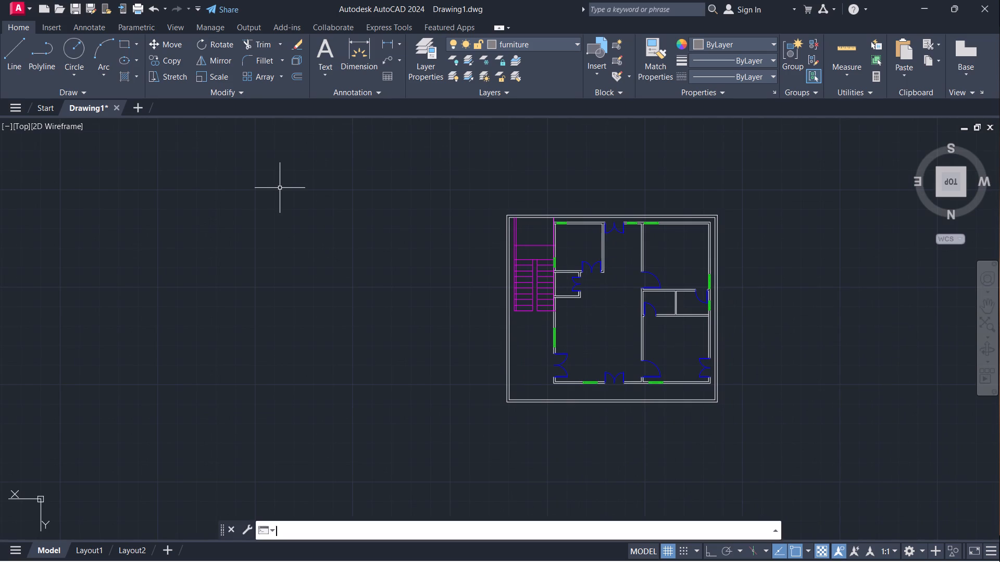
pyautogui.press('Return')
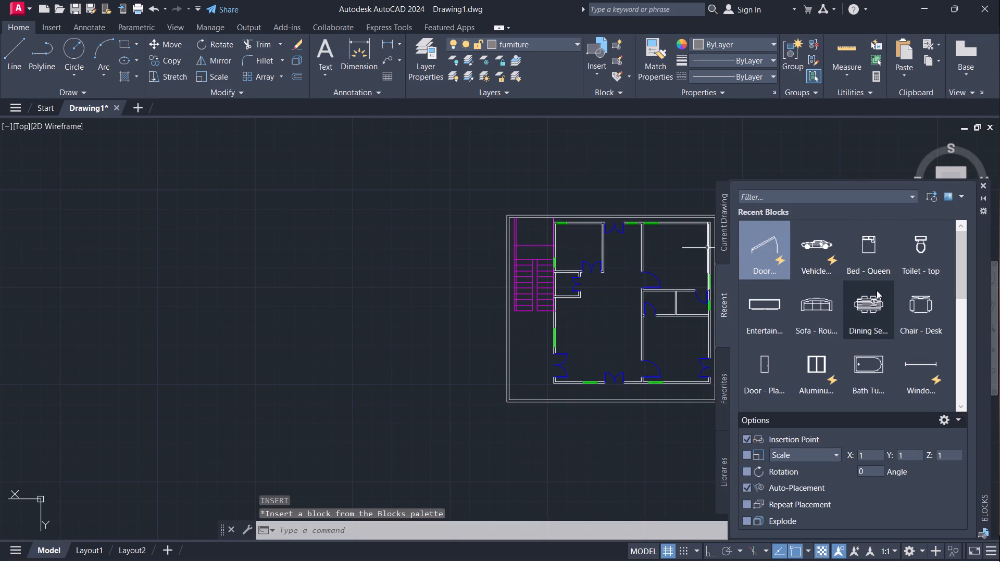
pyautogui.click(876, 300)
pyautogui.click(366, 205)
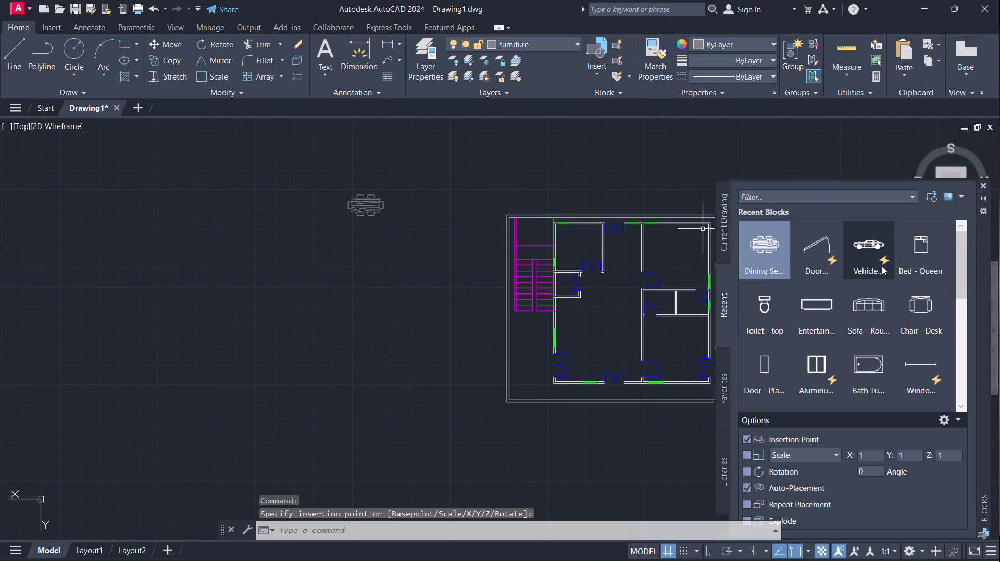
pyautogui.click(919, 253)
pyautogui.click(442, 193)
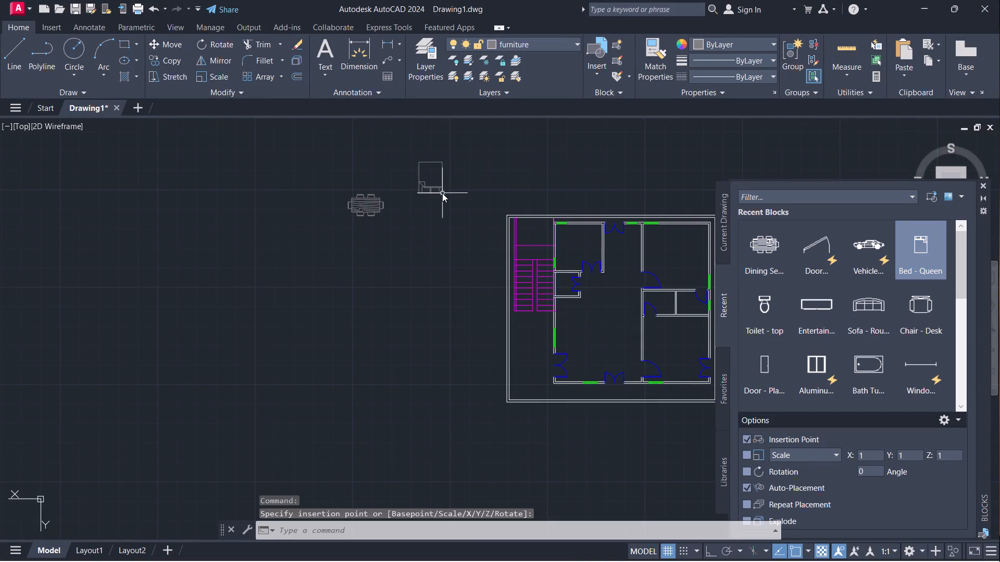
# Insert the Toilet - top, round sofa and Chair - Desk blocks in the empty area left of the floor plan.
pyautogui.click(763, 303)
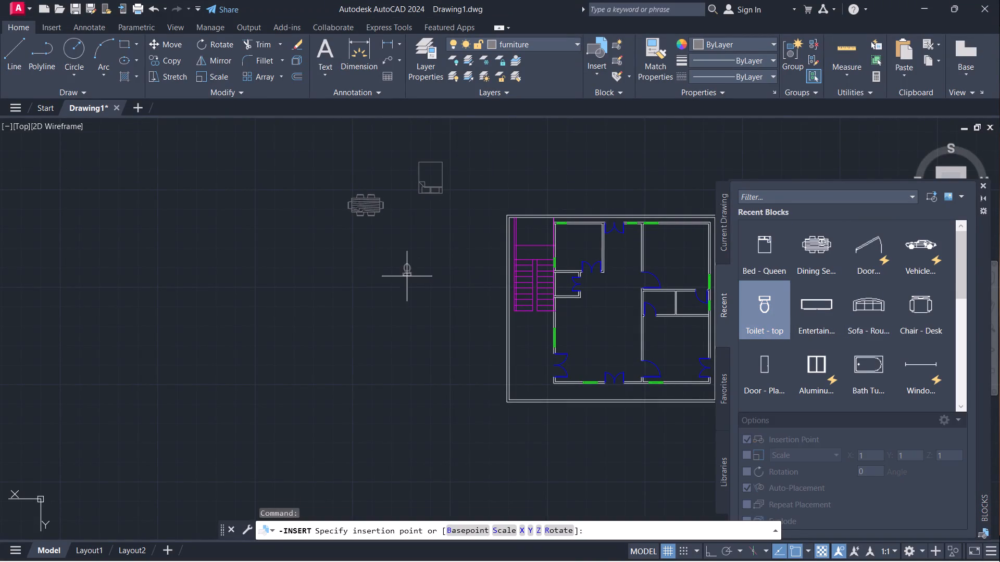
pyautogui.click(403, 273)
pyautogui.click(868, 308)
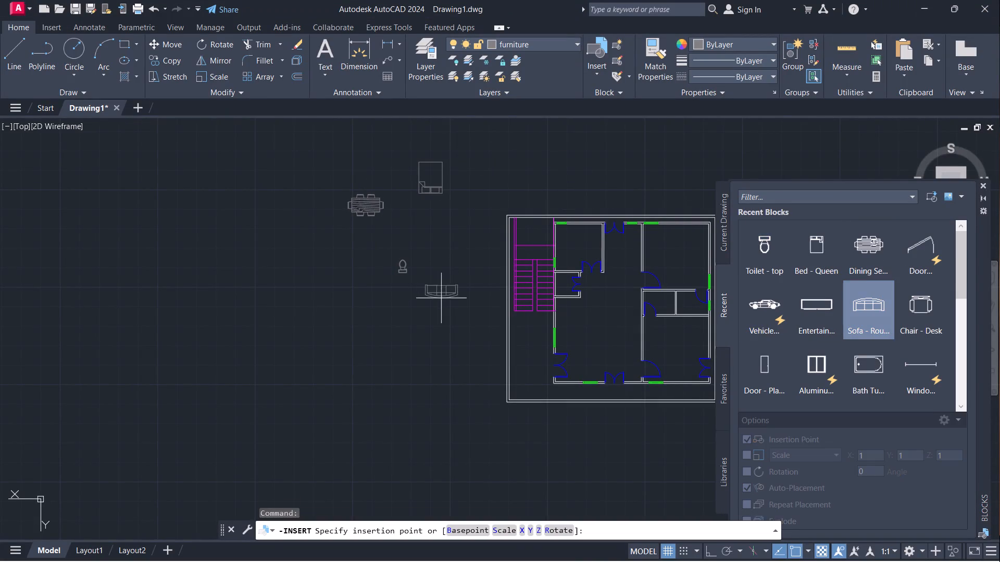
pyautogui.click(316, 252)
pyautogui.click(916, 311)
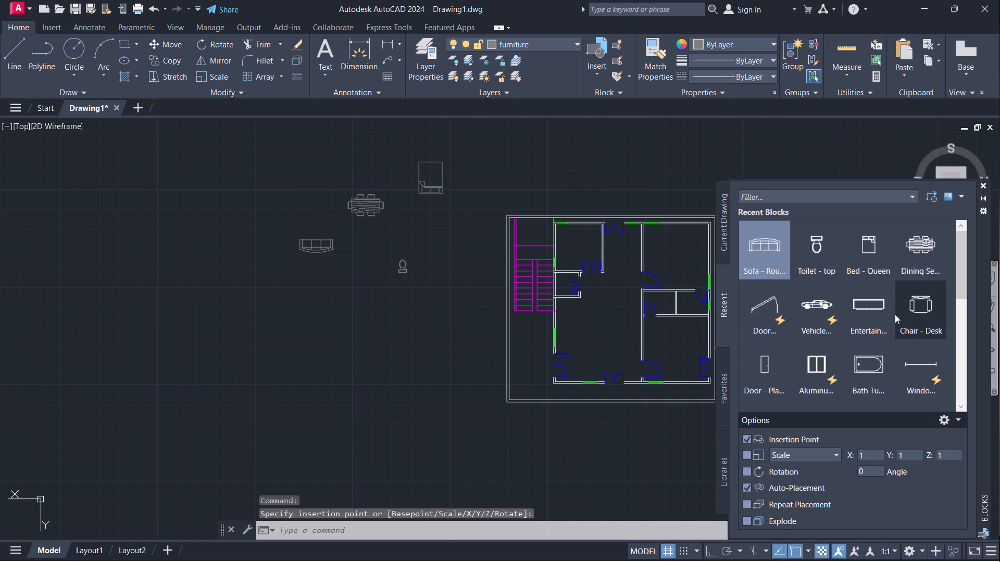
pyautogui.click(342, 292)
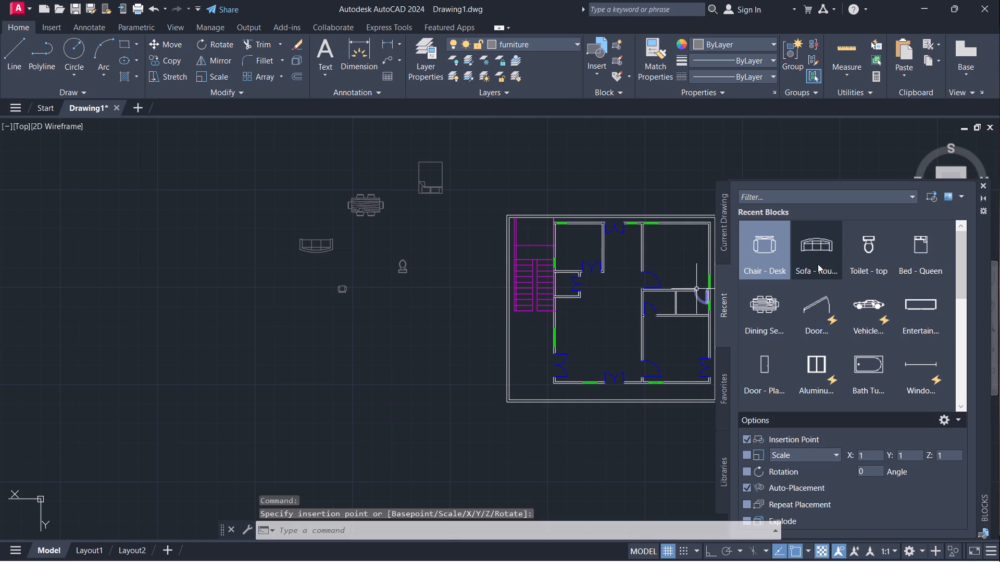
# Insert the Entertainment block from the recent blocks into the empty area between the queen bed and the floor plan.
pyautogui.click(921, 305)
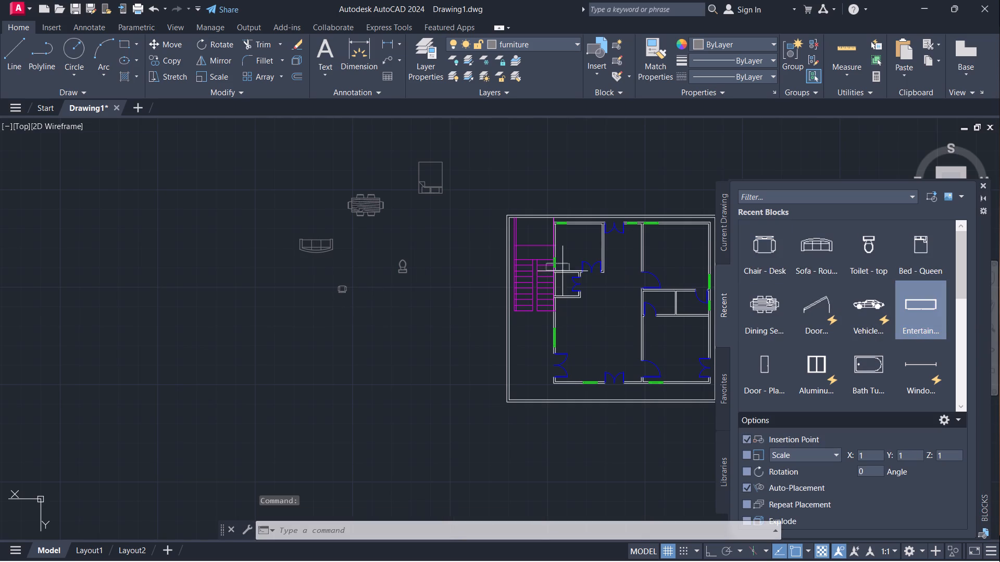
pyautogui.click(461, 235)
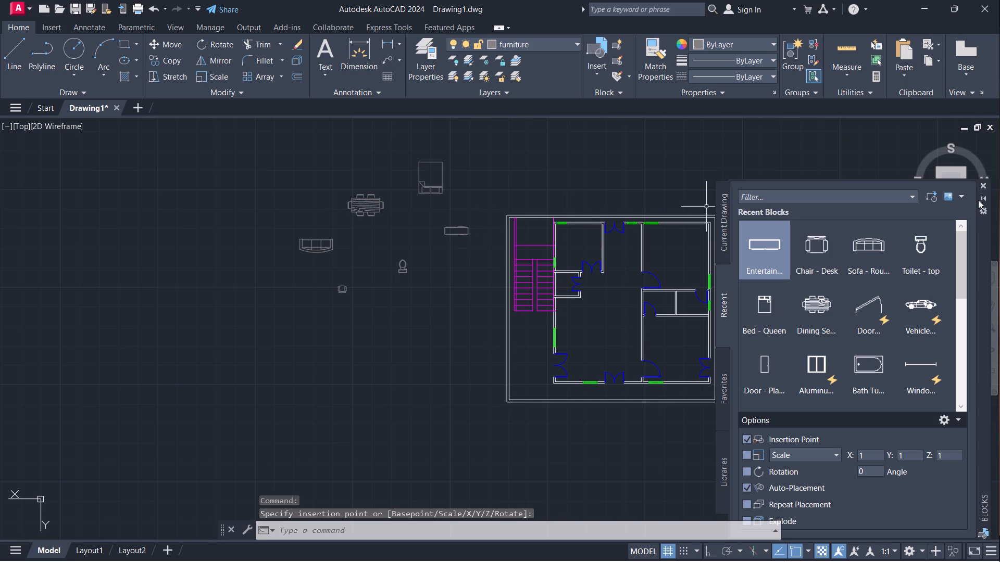
pyautogui.click(983, 185)
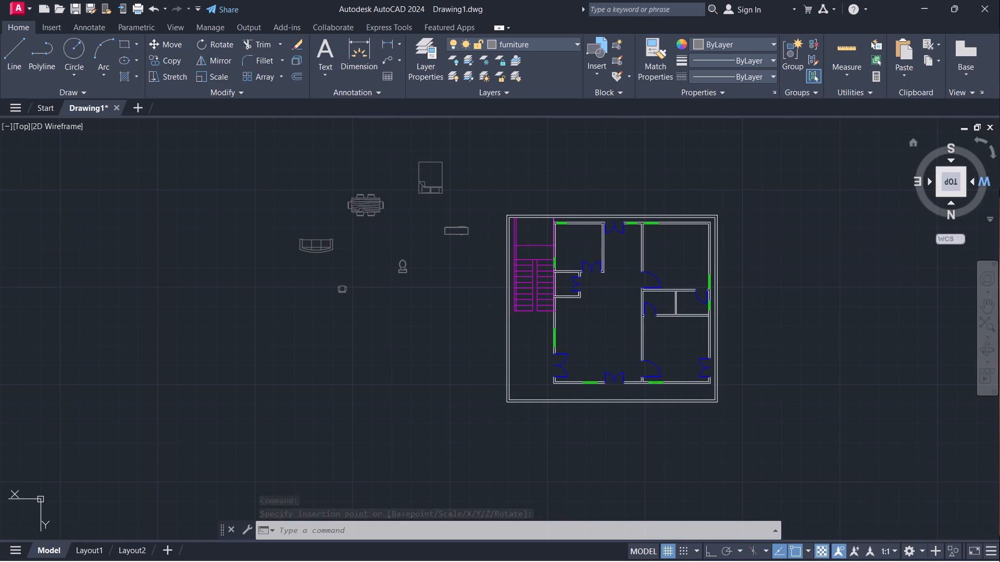
# Rotate the queen bed block outside the plan by 90° about its headboard corner.
pyautogui.click(438, 191)
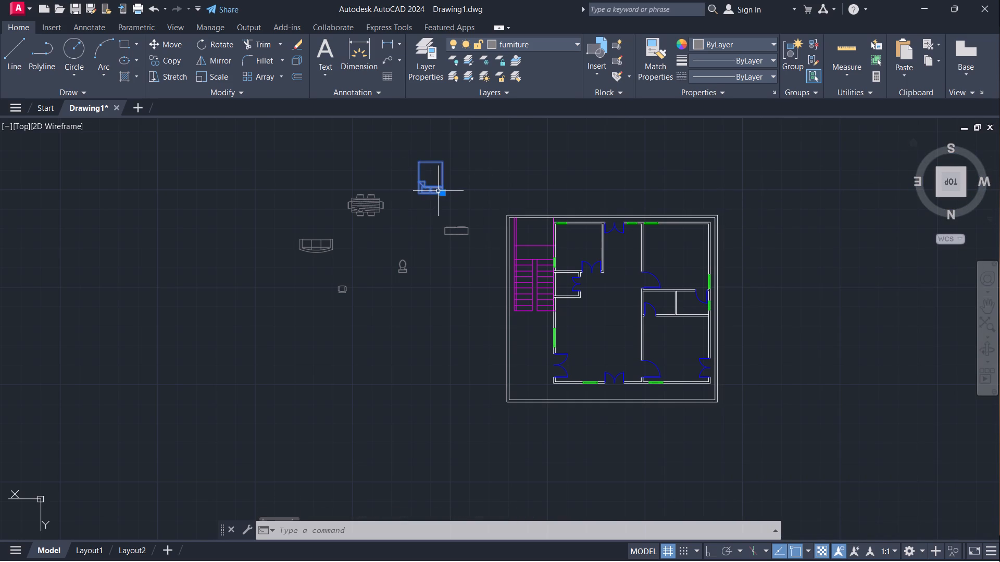
pyautogui.write('ro')
pyautogui.press('Return')
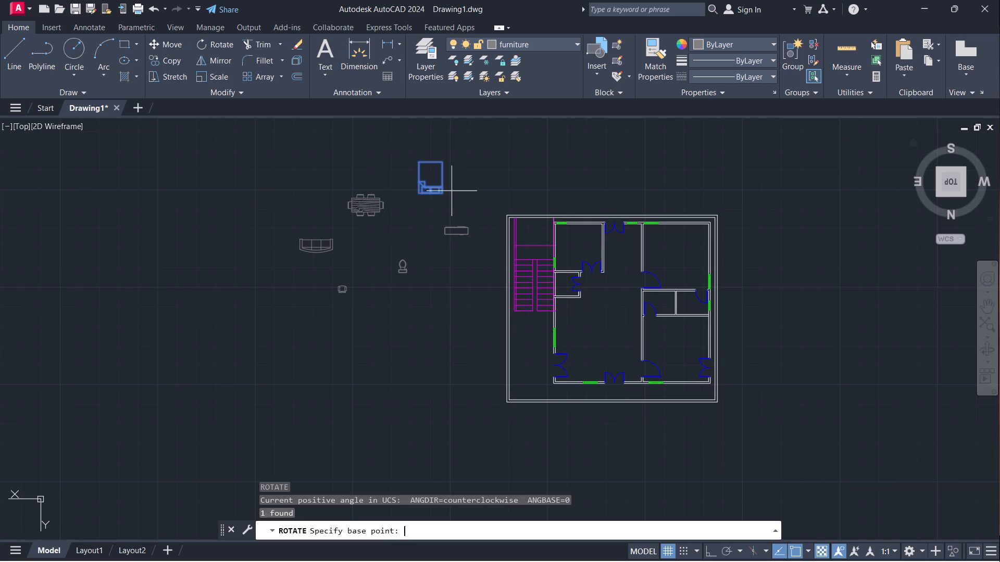
pyautogui.click(442, 195)
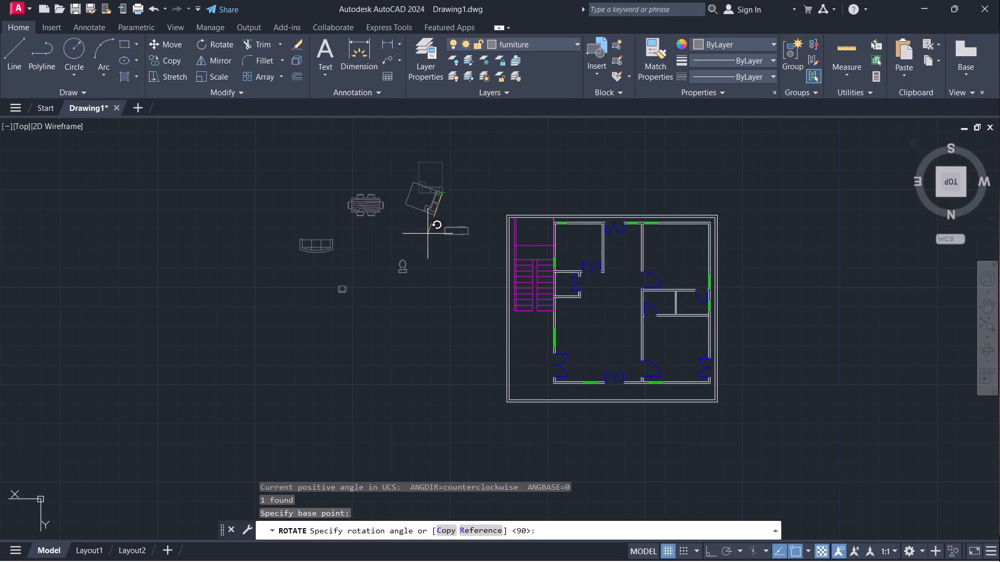
pyautogui.click(438, 266)
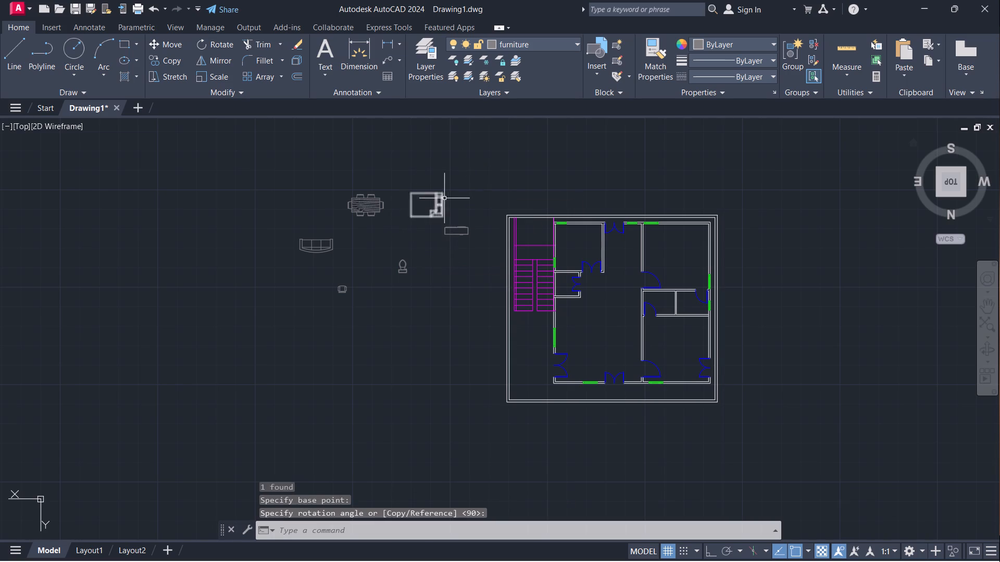
# Copy the rotated queen bed into the upper and lower bedrooms, with the headboards towards the outer wall.
pyautogui.click(443, 203)
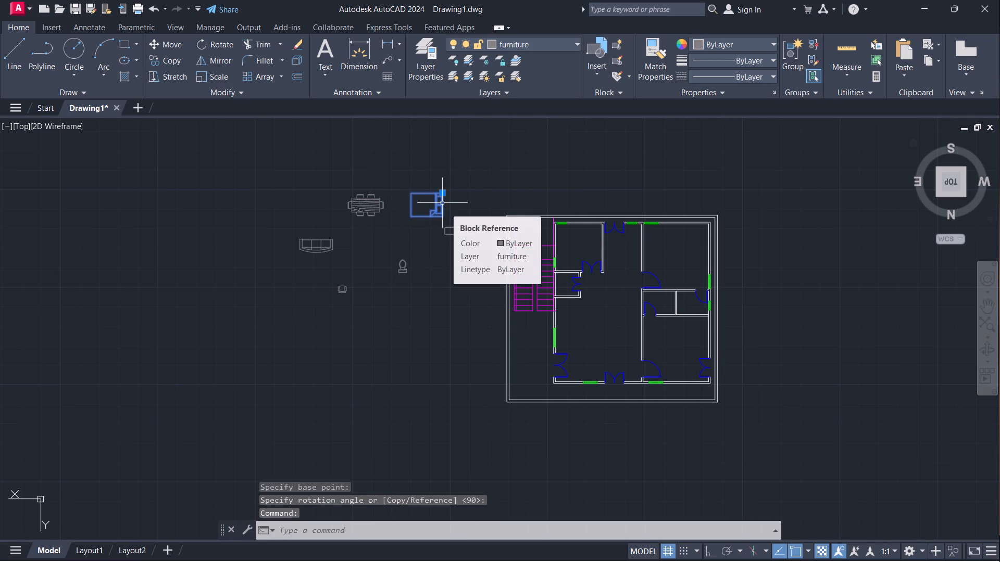
pyautogui.write('co')
pyautogui.press('Return')
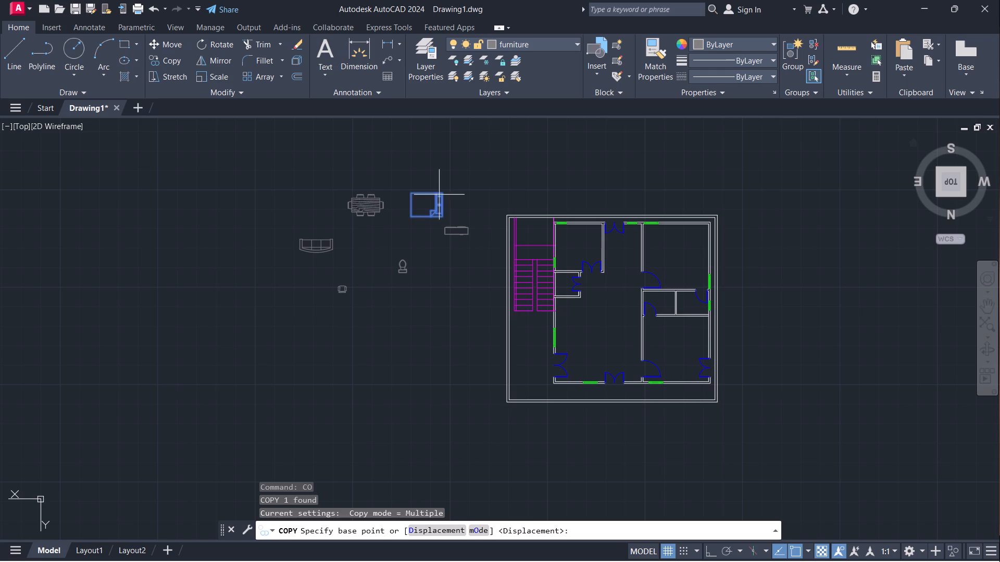
pyautogui.click(442, 207)
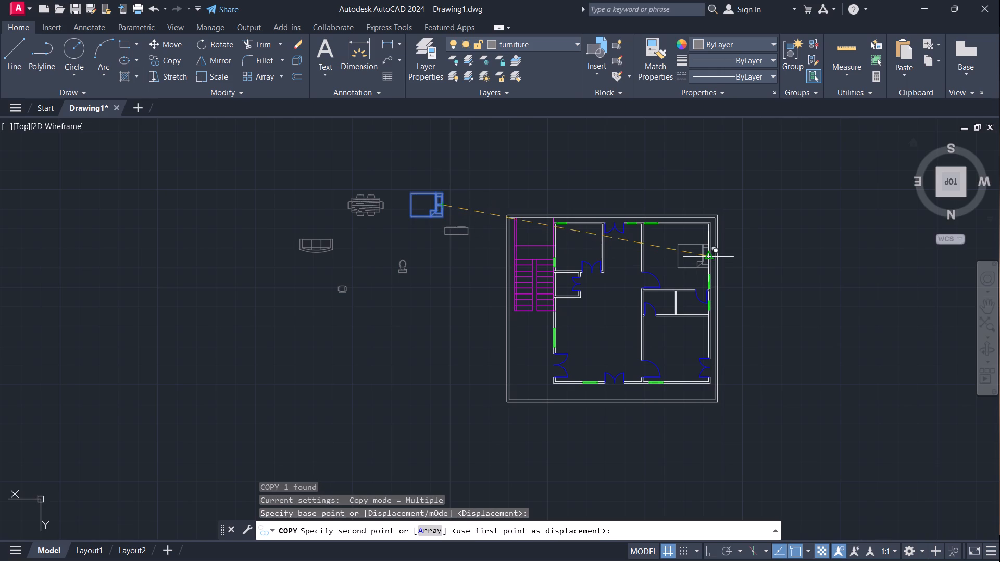
pyautogui.scroll(2, 698, 247)
pyautogui.click(709, 233)
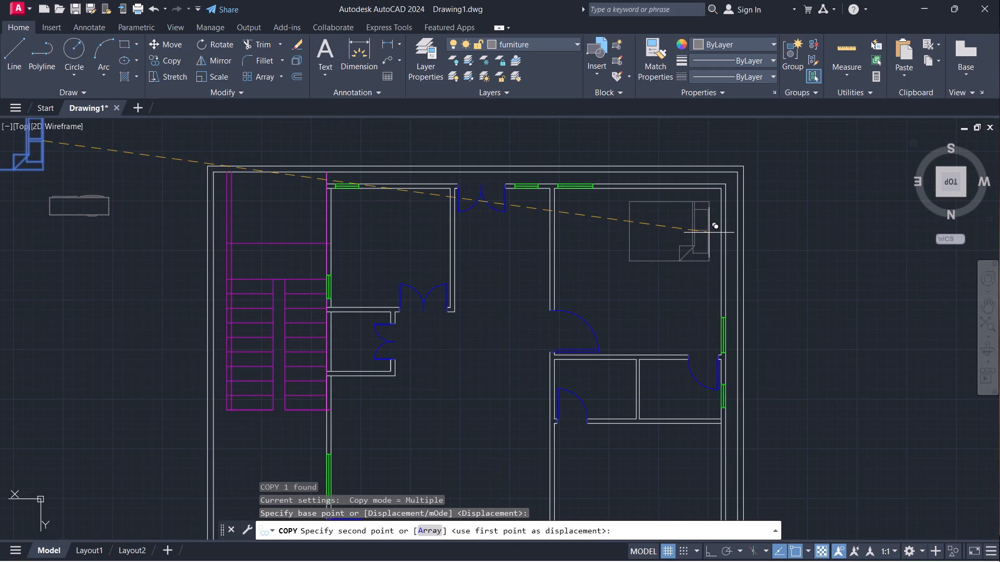
pyautogui.scroll(-2, 683, 276)
pyautogui.scroll(2, 686, 350)
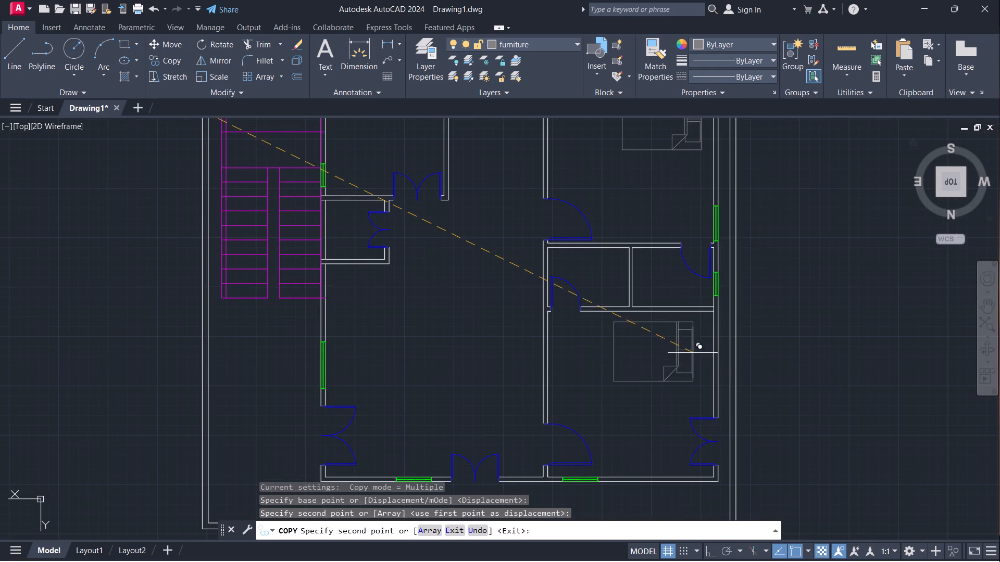
pyautogui.click(707, 366)
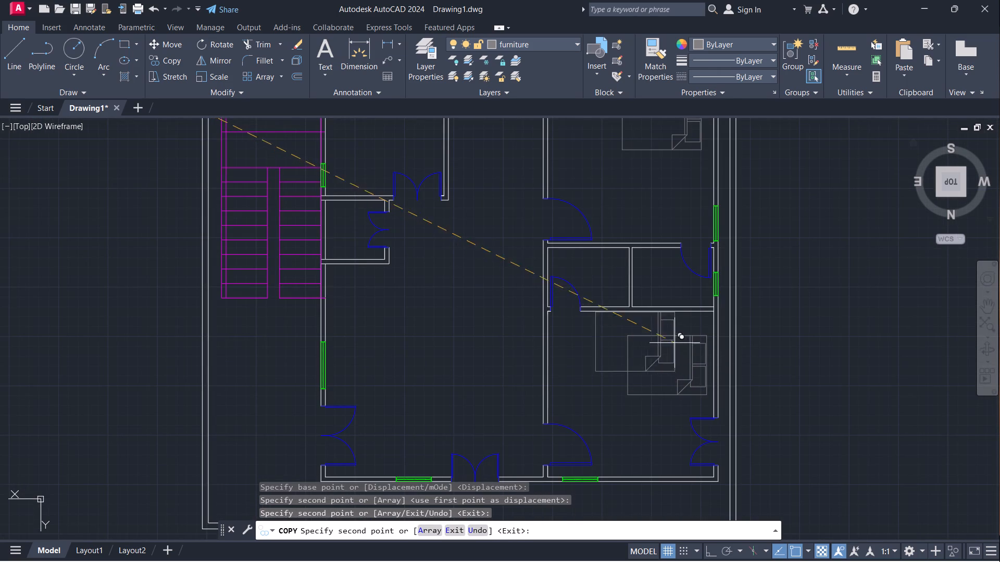
pyautogui.scroll(-2, 651, 306)
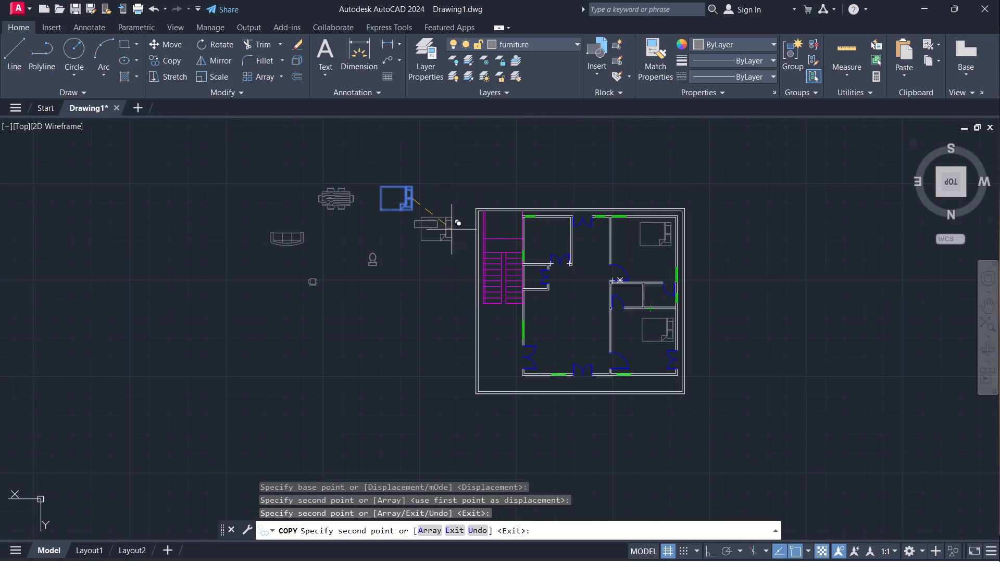
pyautogui.press('Escape')
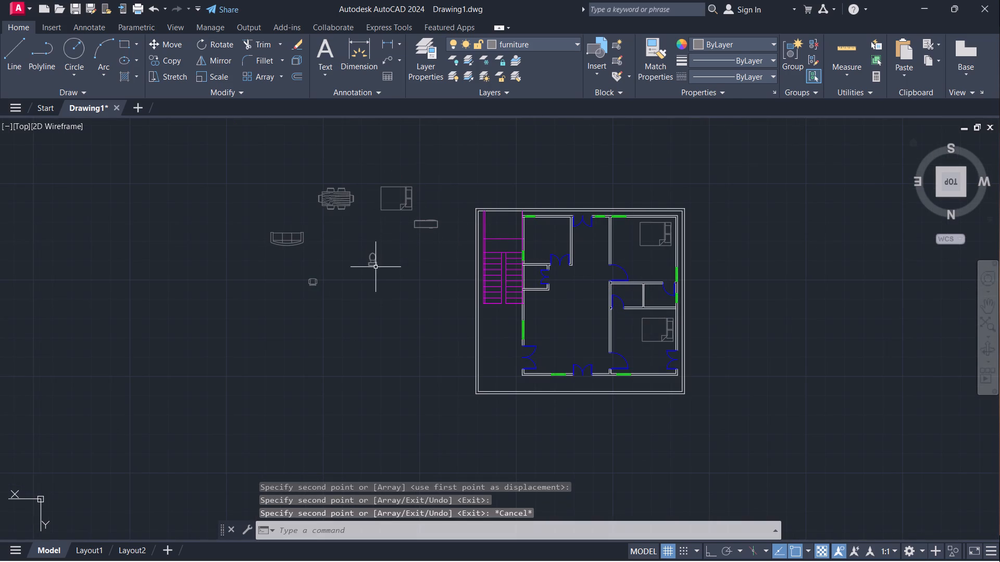
# Copy the toilet block into each of the two adjoining bathrooms between the bedrooms.
pyautogui.click(371, 267)
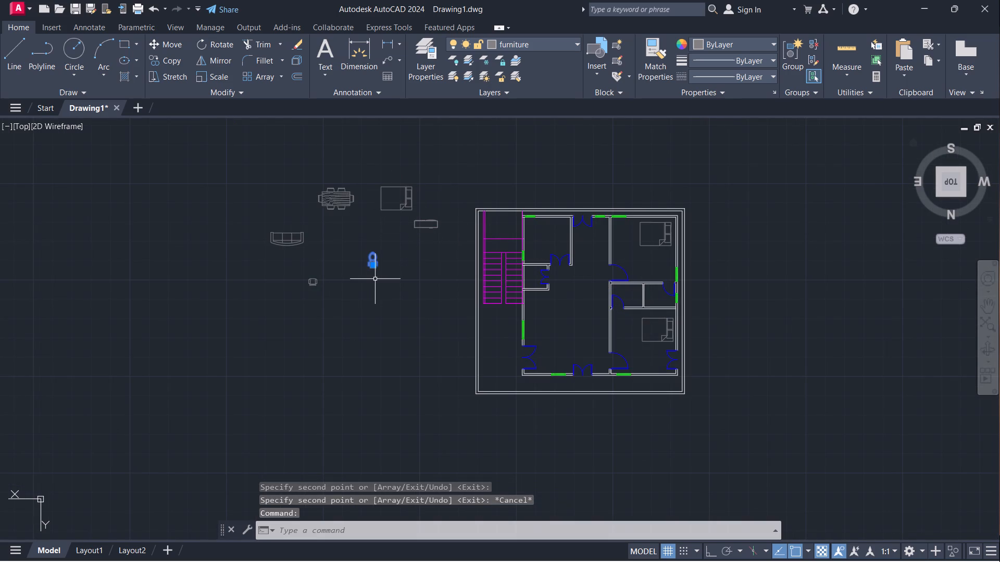
pyautogui.write('co')
pyautogui.press('Return')
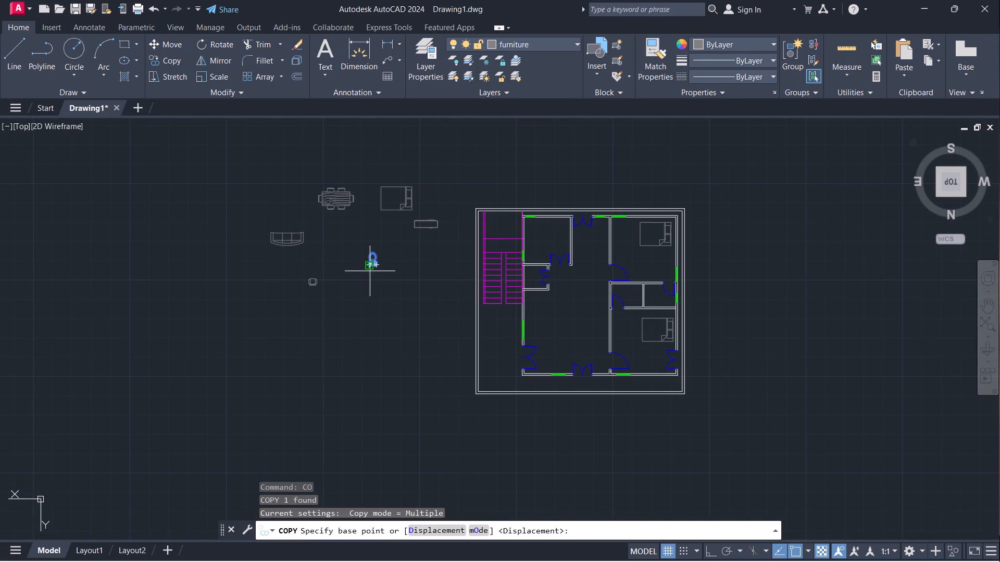
pyautogui.click(370, 271)
pyautogui.scroll(4, 628, 299)
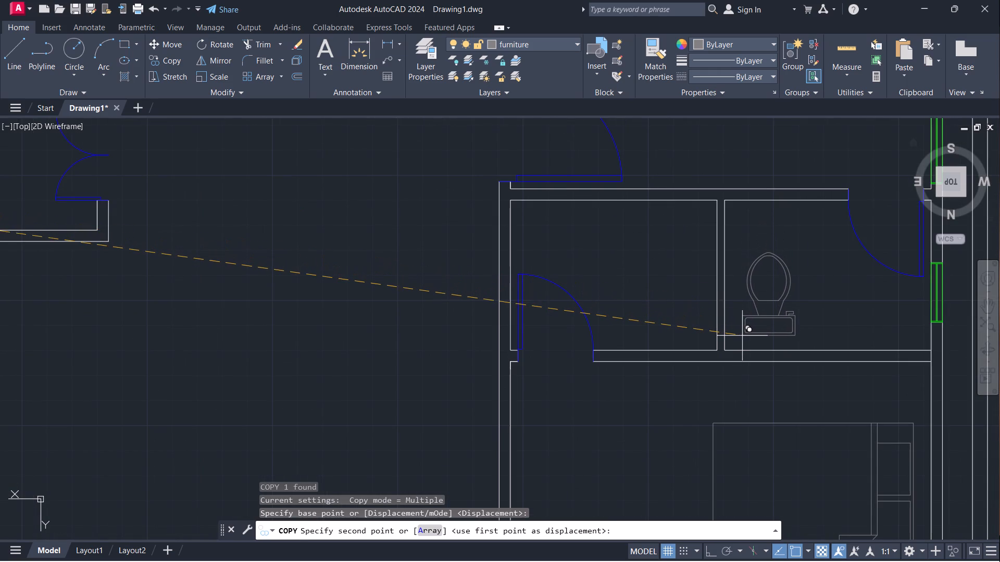
pyautogui.click(743, 338)
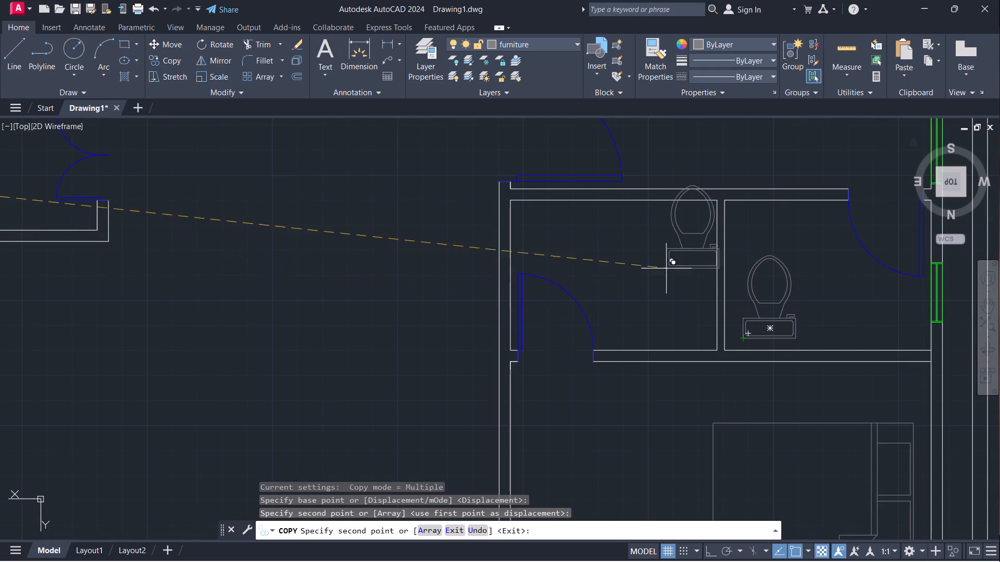
pyautogui.click(650, 328)
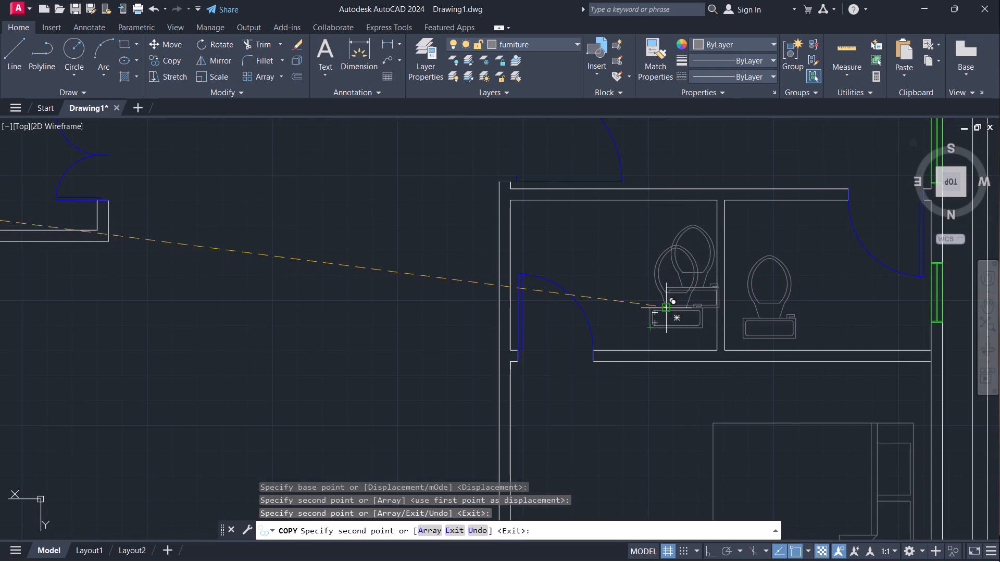
pyautogui.press('Escape')
# Rotate the toilet in the left bathroom by 180° about the centre of its bowl.
pyautogui.press('r')
pyautogui.press('o')
pyautogui.press('Return')
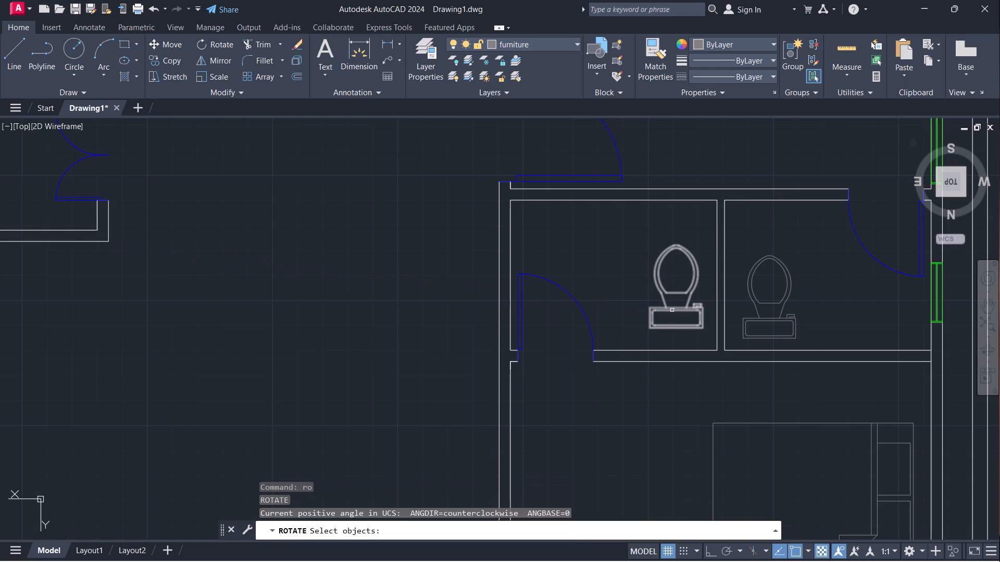
pyautogui.click(680, 309)
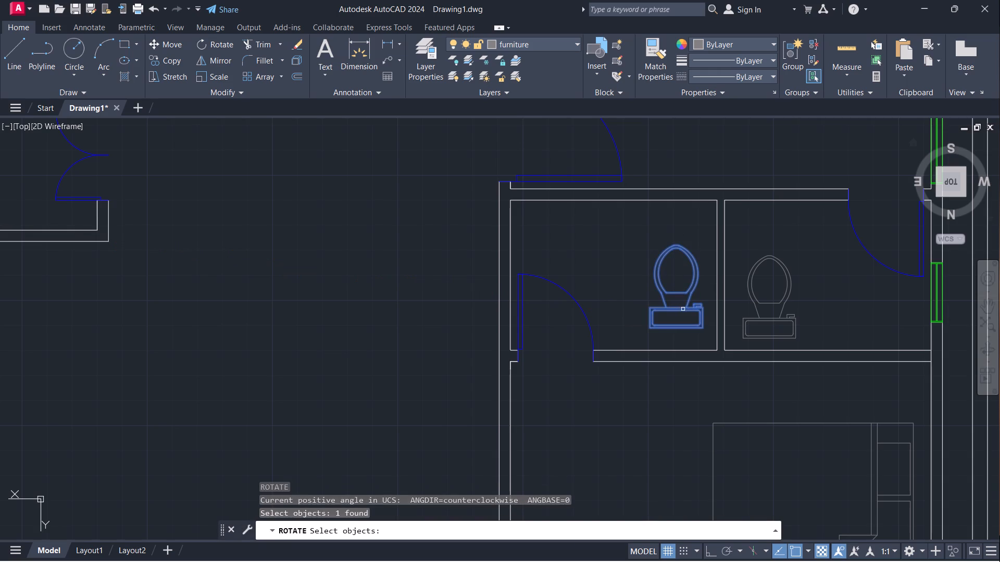
pyautogui.press('Return')
pyautogui.click(677, 278)
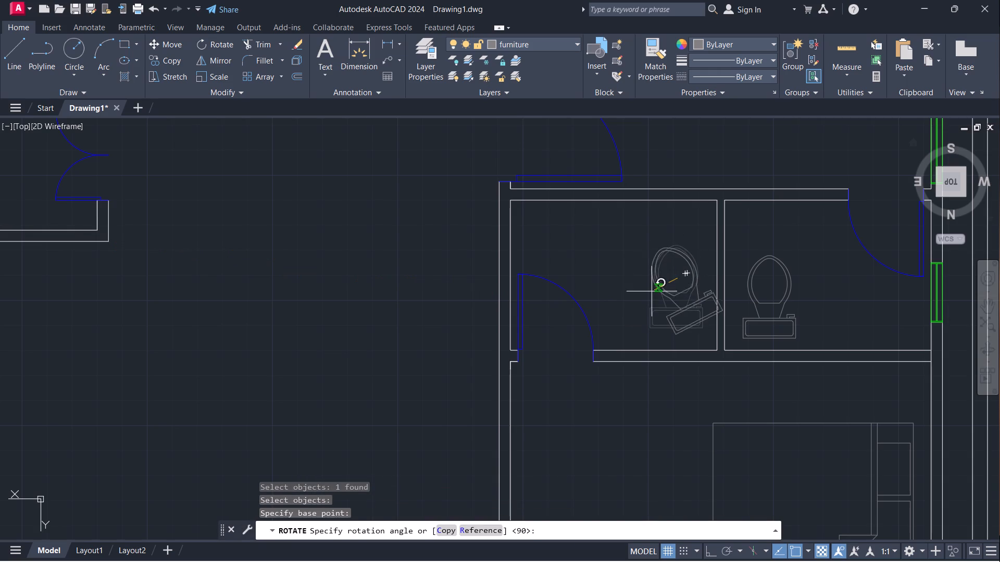
pyautogui.click(745, 276)
# Move the rotated toilet closer to the upper wall and partition corner of the left bathroom.
pyautogui.click(688, 231)
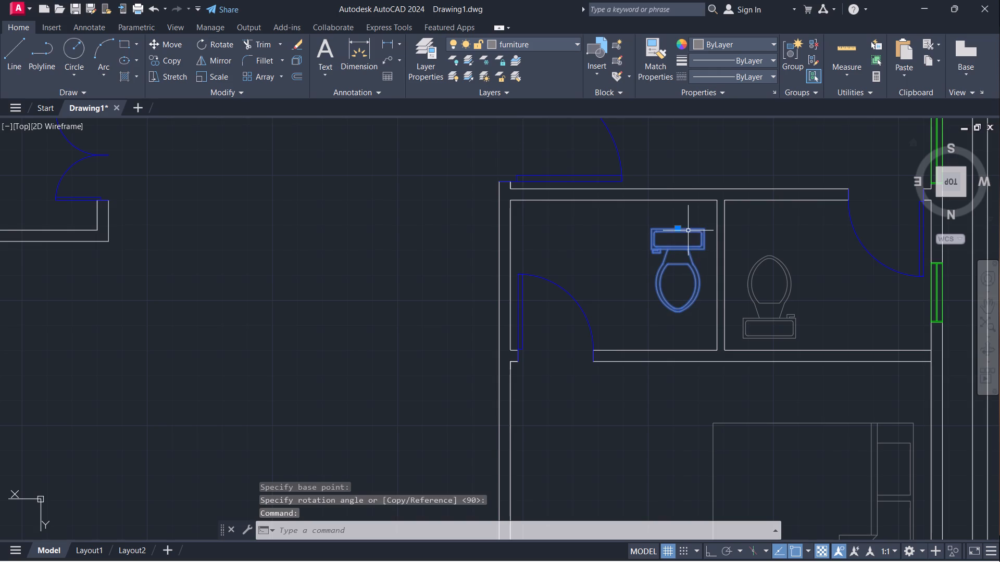
pyautogui.press('m')
pyautogui.press('Return')
pyautogui.click(678, 227)
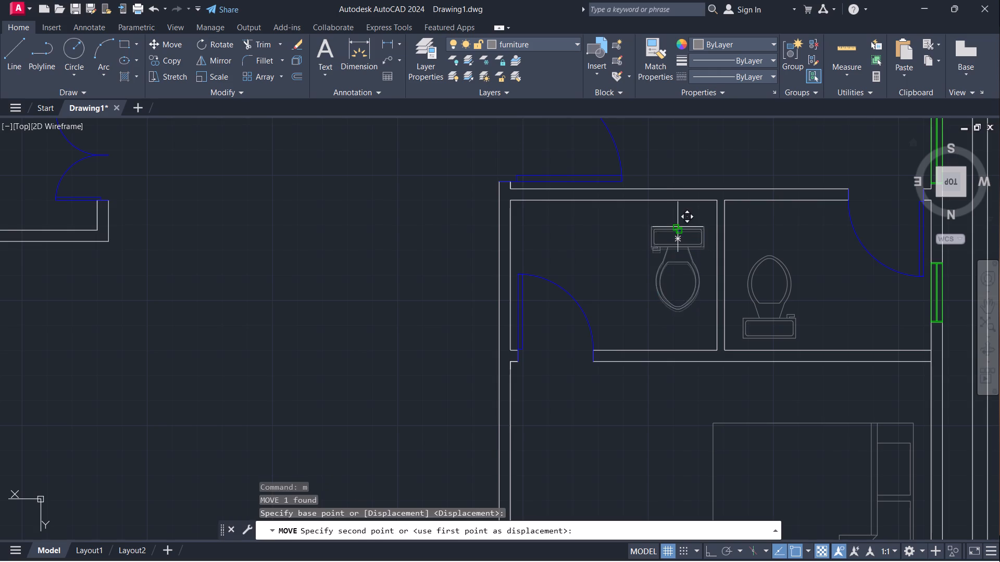
pyautogui.click(686, 212)
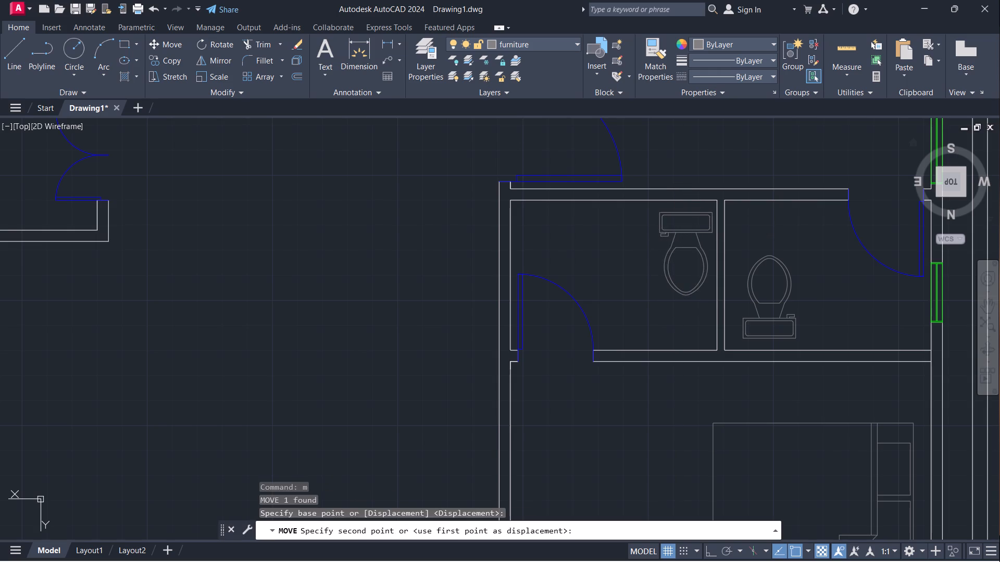
# Erase the source toilet block outside the floor plan.
pyautogui.scroll(-2, 787, 247)
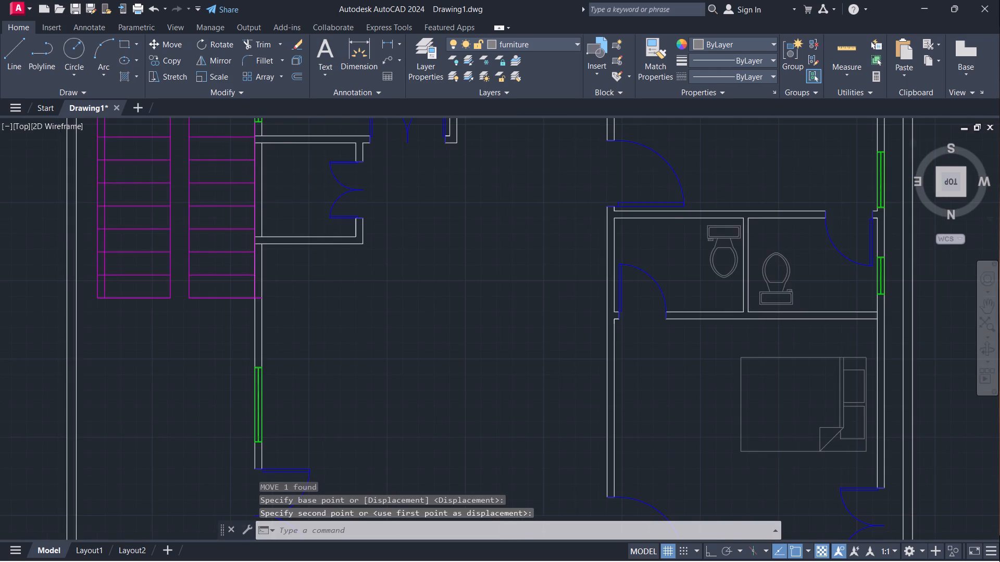
pyautogui.scroll(-1, 618, 244)
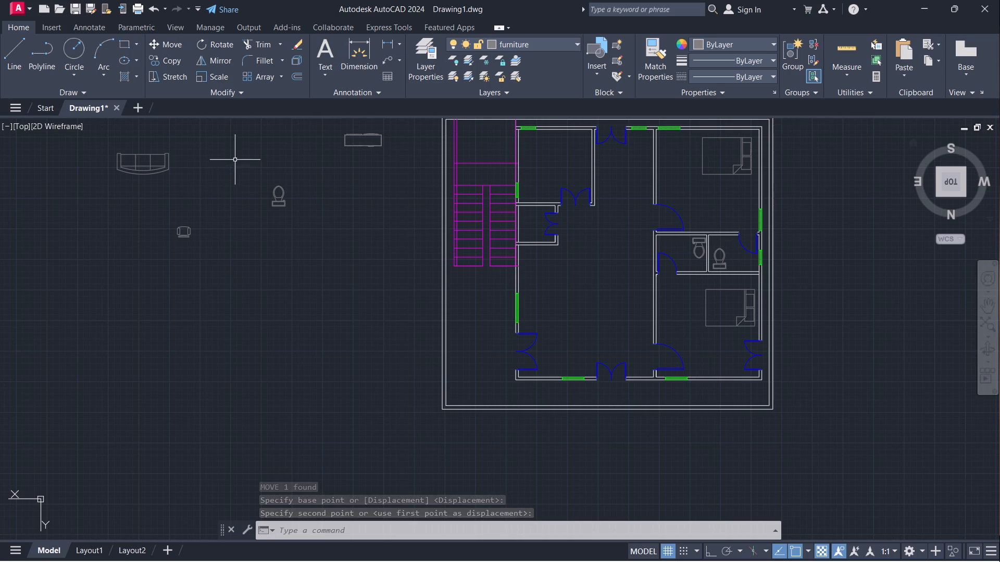
pyautogui.click(235, 160)
pyautogui.click(321, 246)
pyautogui.press('e')
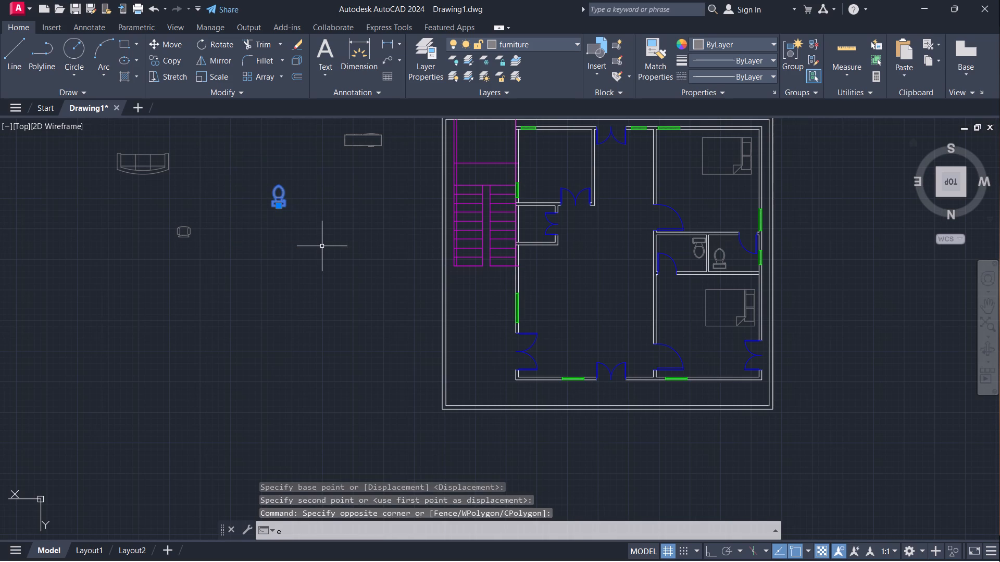
pyautogui.press('Return')
# Rotate the dining set block outside the plan by 90° about its centre so the table runs vertically.
pyautogui.scroll(-1, 327, 227)
pyautogui.moveTo(333, 216); pyautogui.dragTo(330, 254, button='middle')
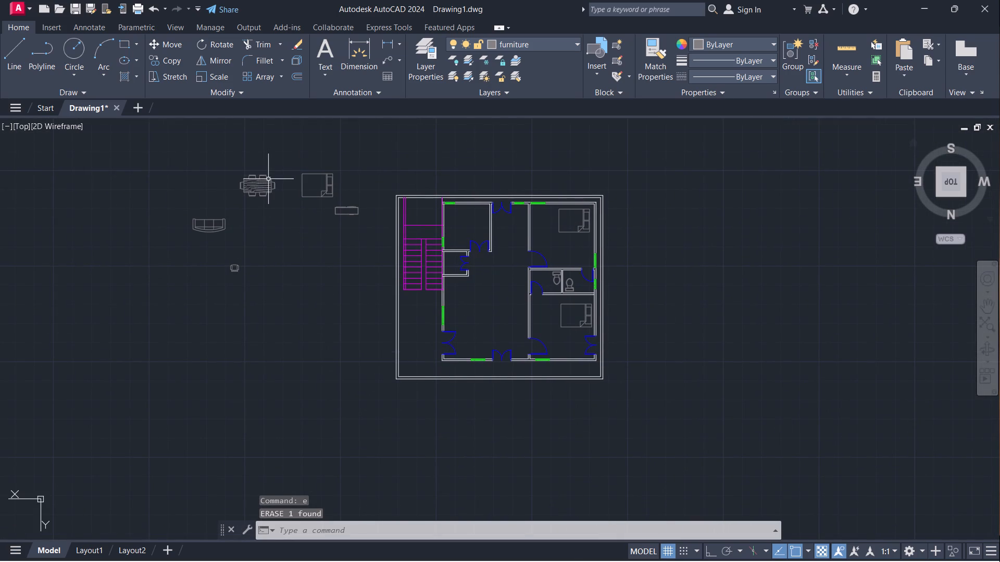
pyautogui.click(257, 186)
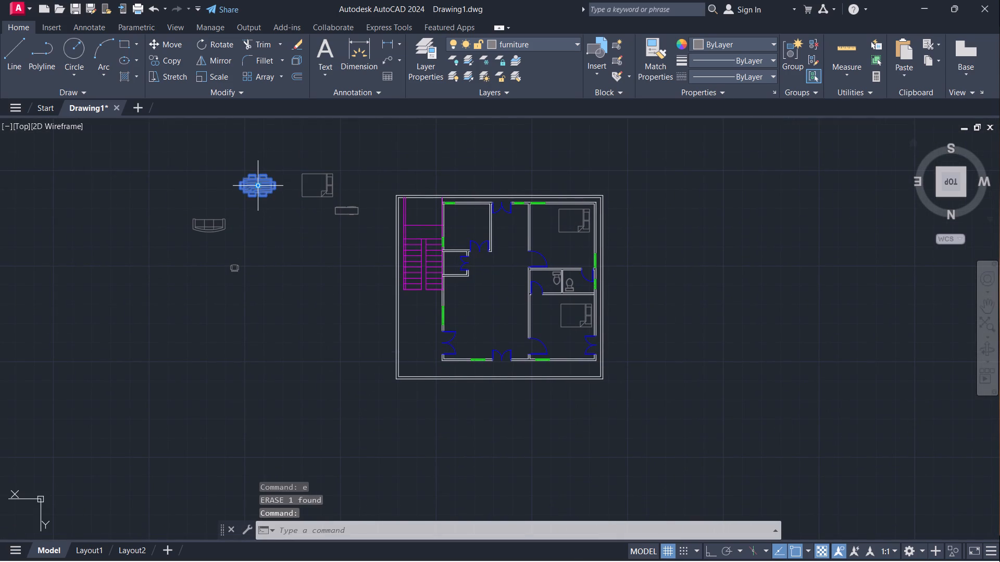
pyautogui.write('ro')
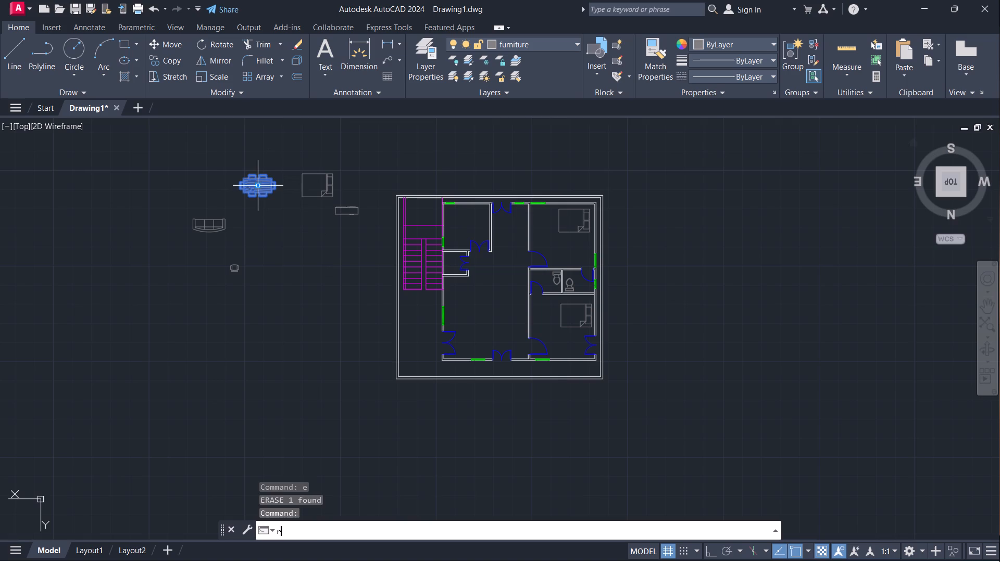
pyautogui.press('Return')
pyautogui.click(260, 183)
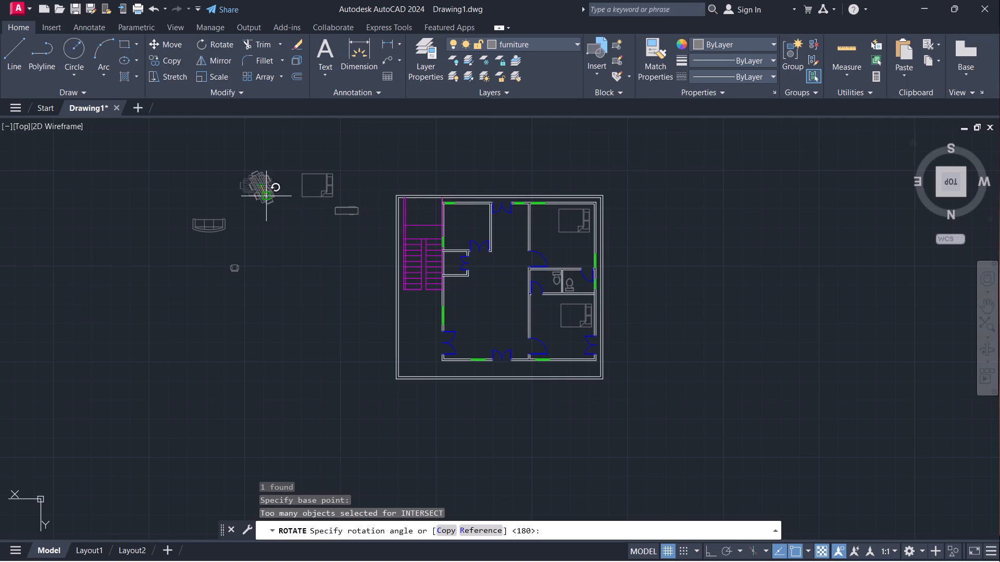
pyautogui.click(258, 219)
# Move the vertical dining set from outside the plan into the upper hall beside the upper bedroom's wall.
pyautogui.click(261, 186)
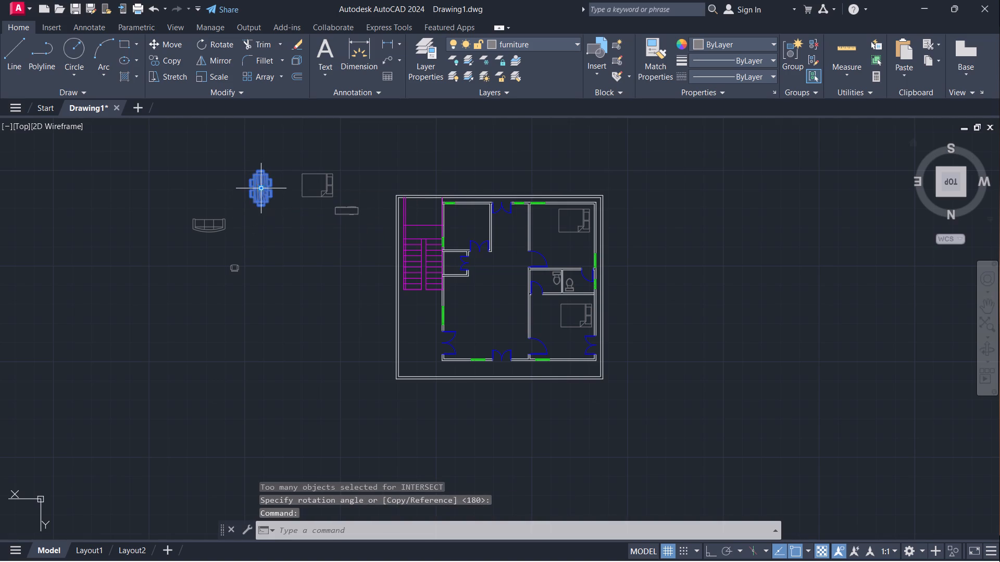
pyautogui.press('m')
pyautogui.press('Return')
pyautogui.click(263, 188)
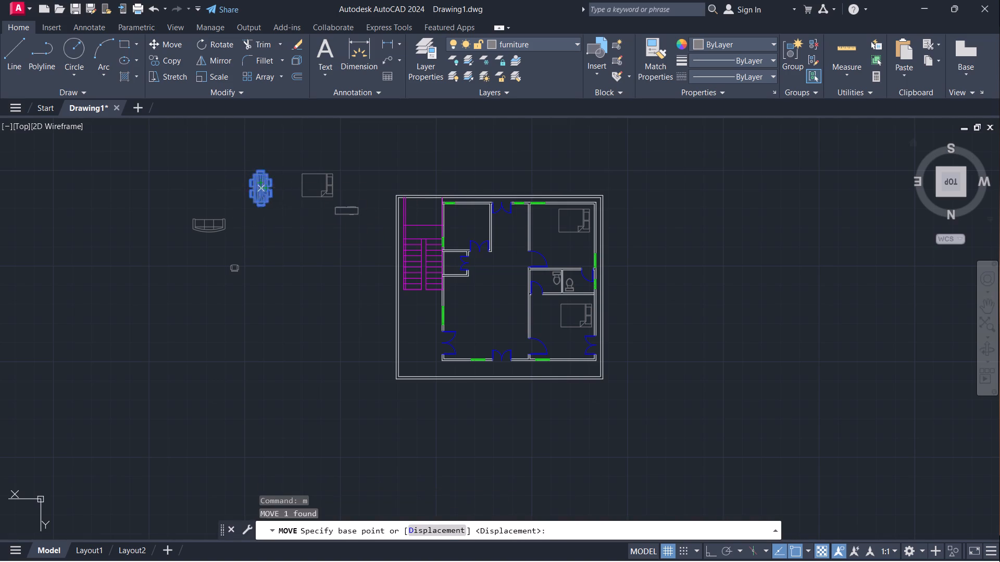
pyautogui.scroll(2, 517, 234)
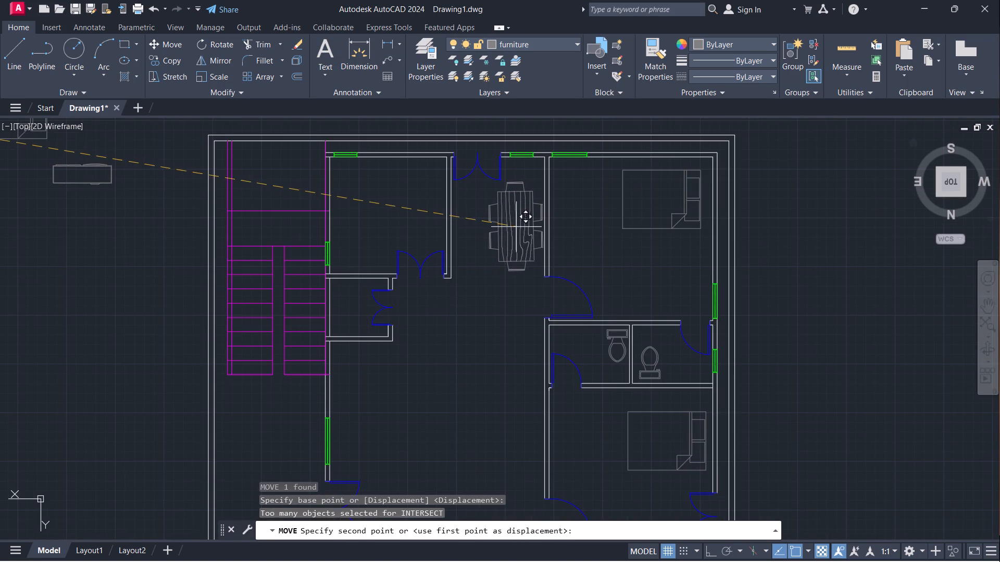
pyautogui.click(516, 227)
# Scale the dining set down about the middle of its table so it fits the hall with clearance from the wall.
pyautogui.click(515, 227)
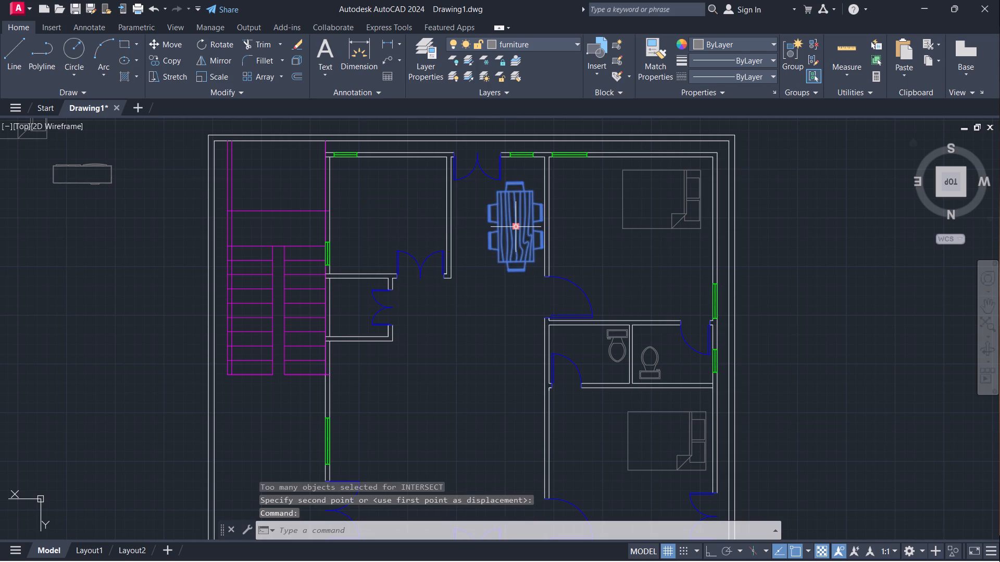
pyautogui.write('sc')
pyautogui.press('Return')
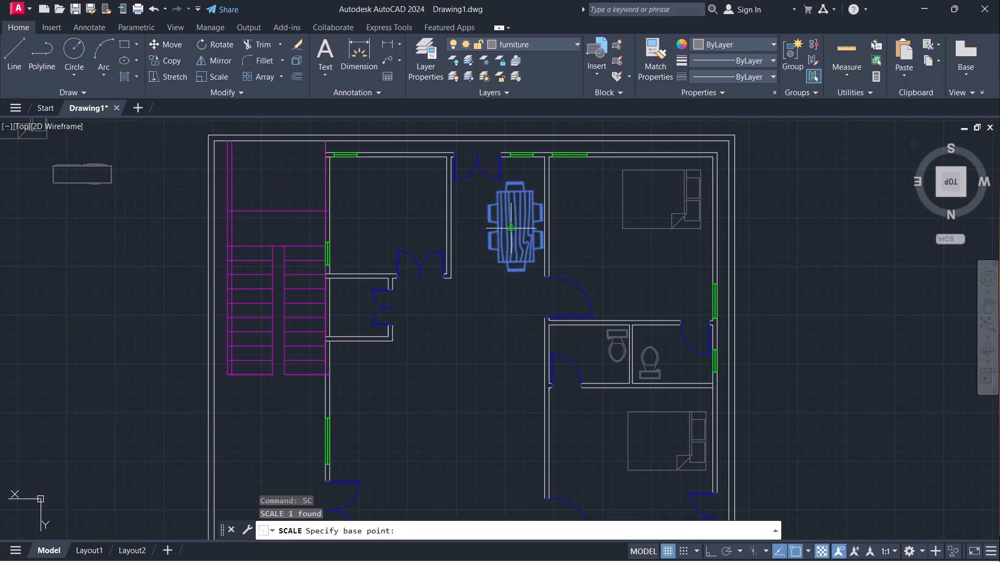
pyautogui.click(512, 223)
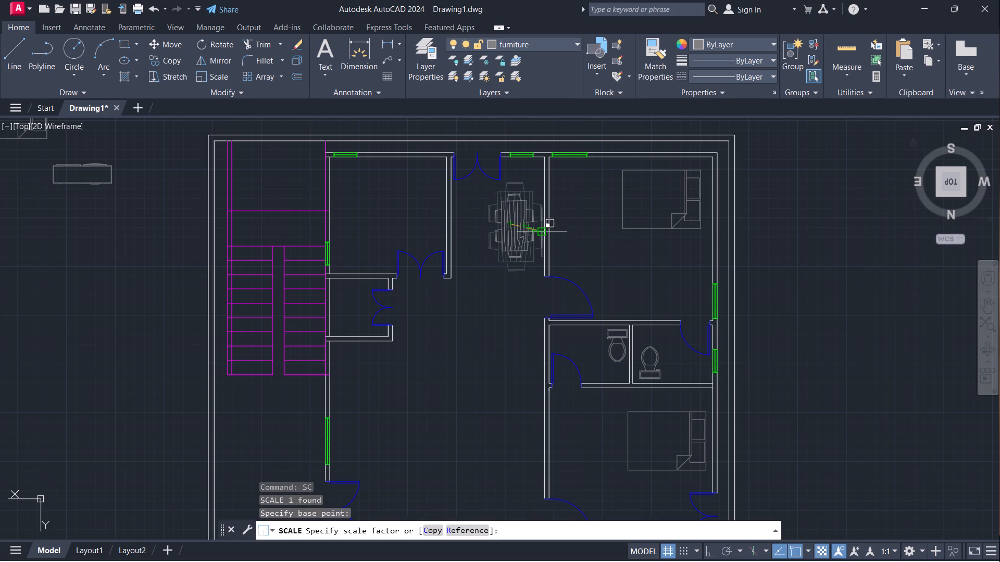
pyautogui.click(545, 234)
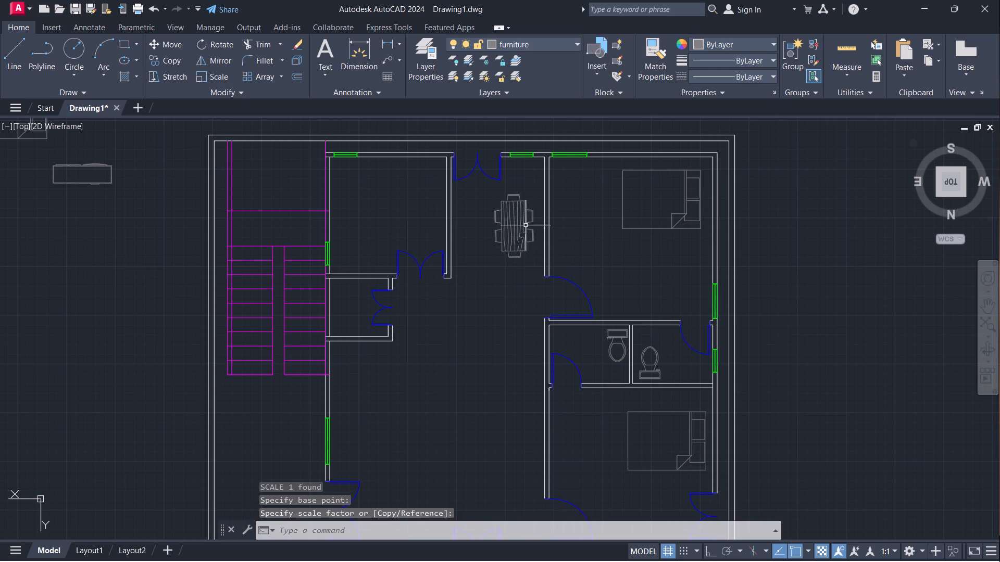
# Move the reduced dining set slightly up and toward the upper bedroom's wall.
pyautogui.click(518, 227)
pyautogui.press('m')
pyautogui.press('Return')
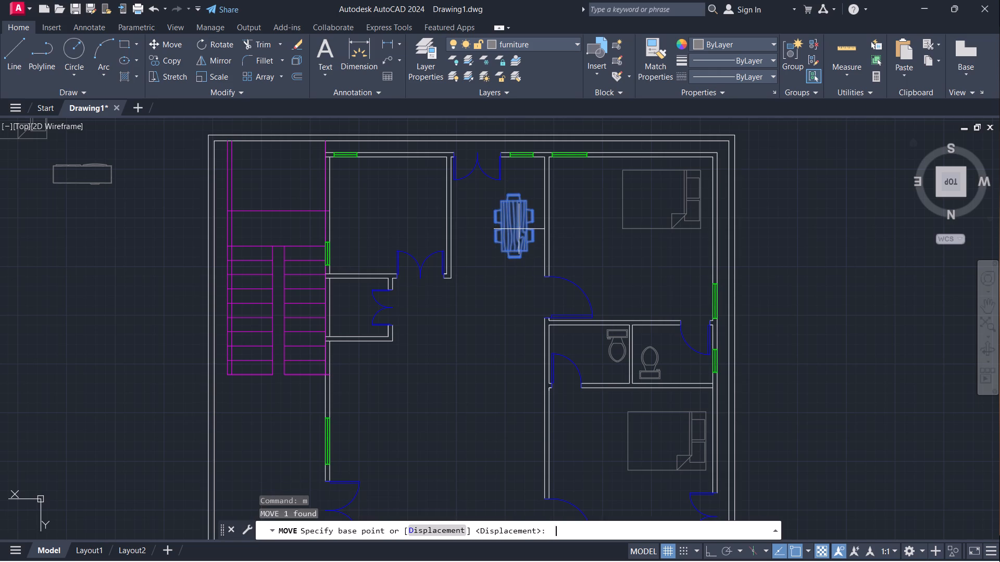
pyautogui.click(511, 226)
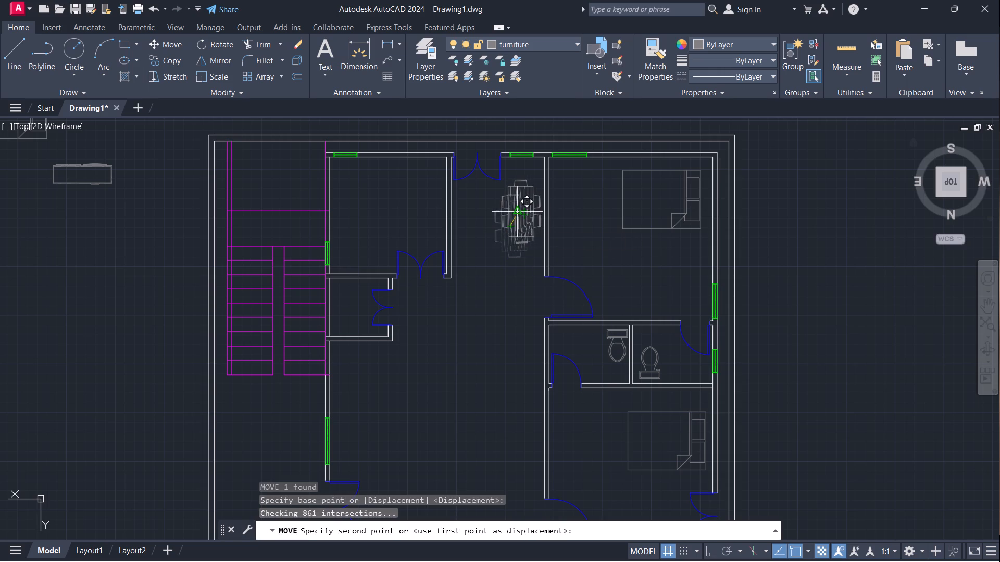
pyautogui.click(517, 219)
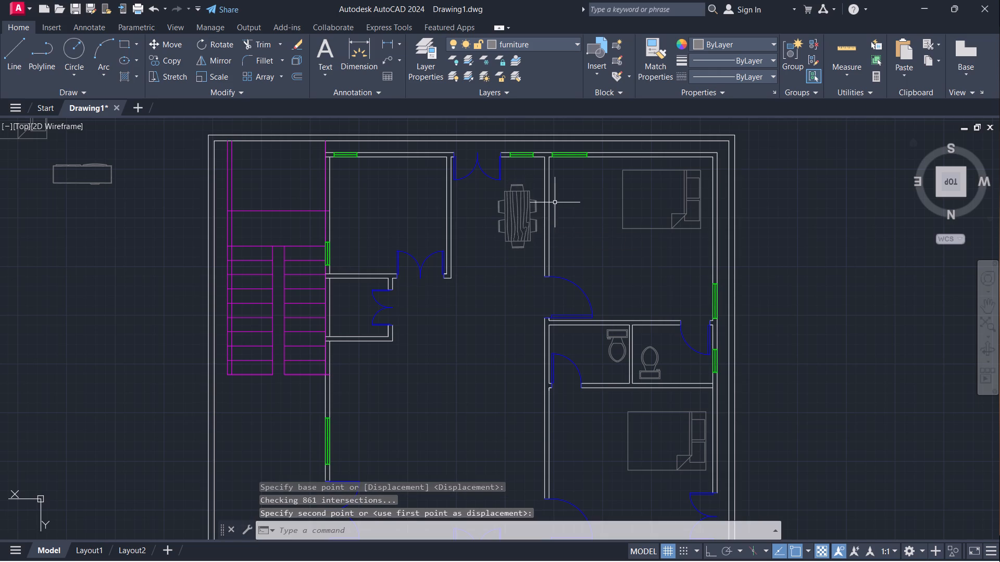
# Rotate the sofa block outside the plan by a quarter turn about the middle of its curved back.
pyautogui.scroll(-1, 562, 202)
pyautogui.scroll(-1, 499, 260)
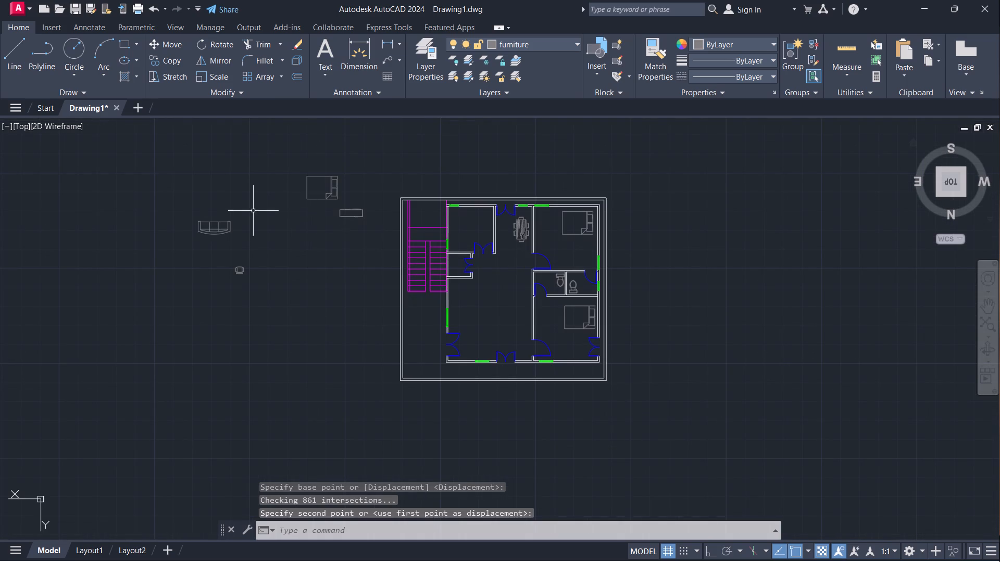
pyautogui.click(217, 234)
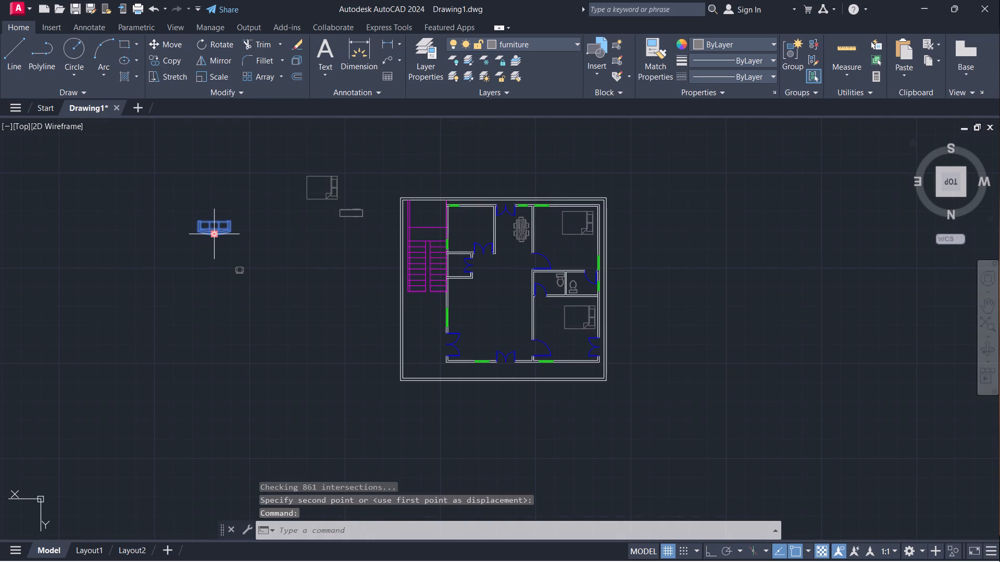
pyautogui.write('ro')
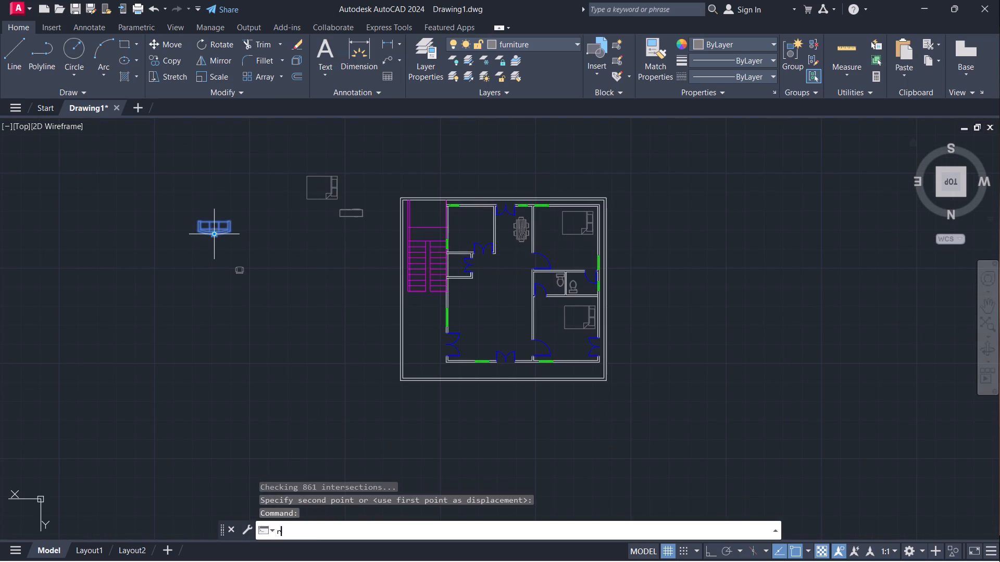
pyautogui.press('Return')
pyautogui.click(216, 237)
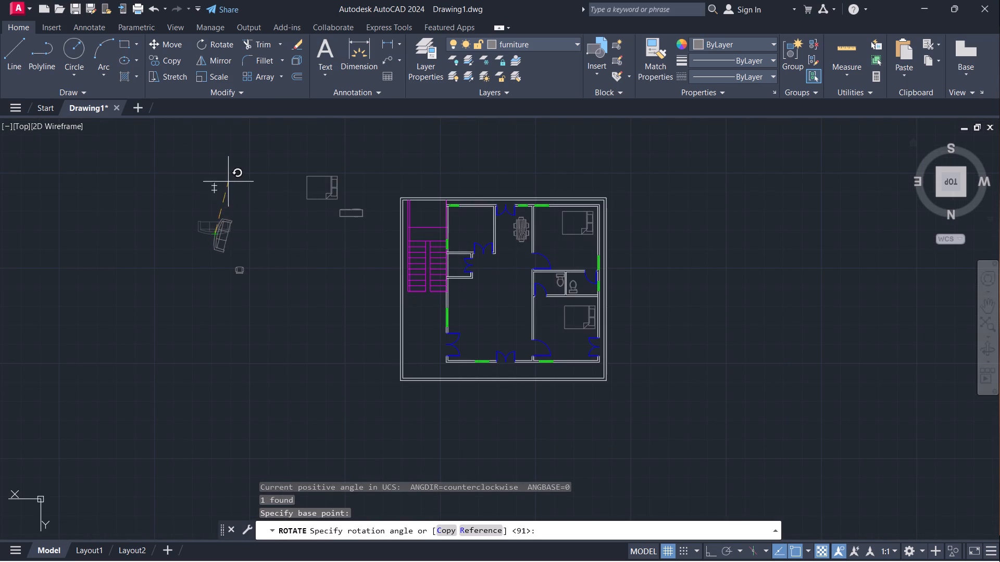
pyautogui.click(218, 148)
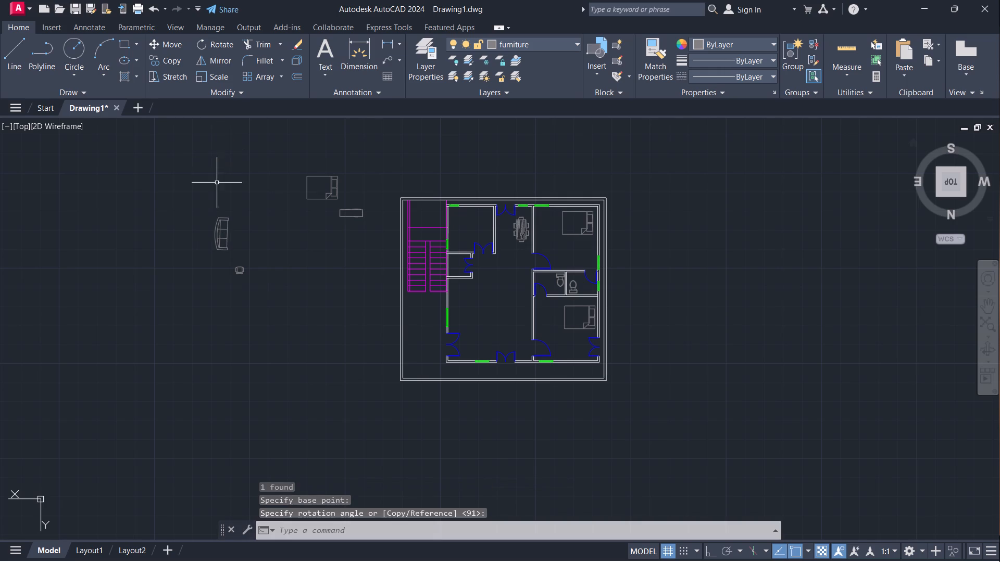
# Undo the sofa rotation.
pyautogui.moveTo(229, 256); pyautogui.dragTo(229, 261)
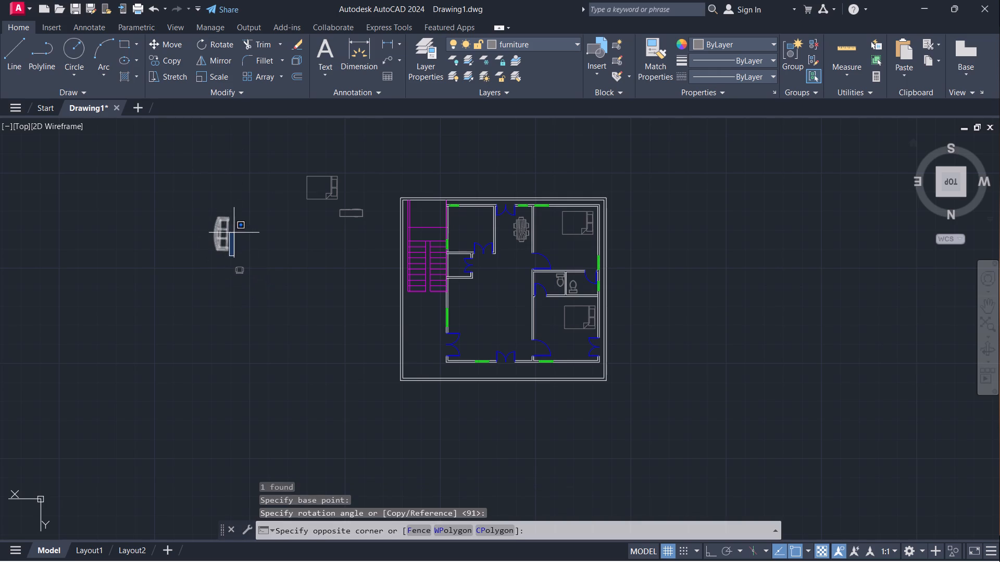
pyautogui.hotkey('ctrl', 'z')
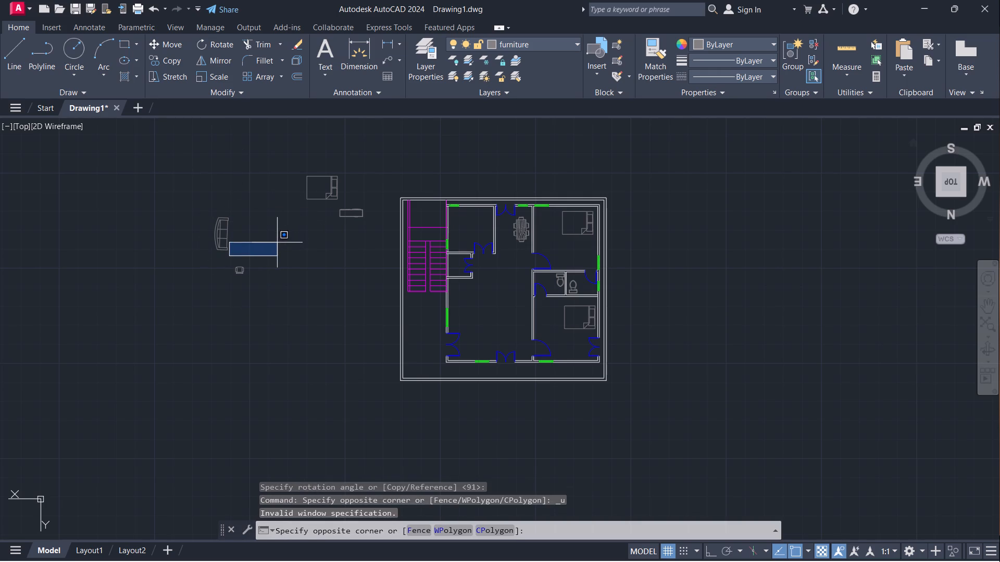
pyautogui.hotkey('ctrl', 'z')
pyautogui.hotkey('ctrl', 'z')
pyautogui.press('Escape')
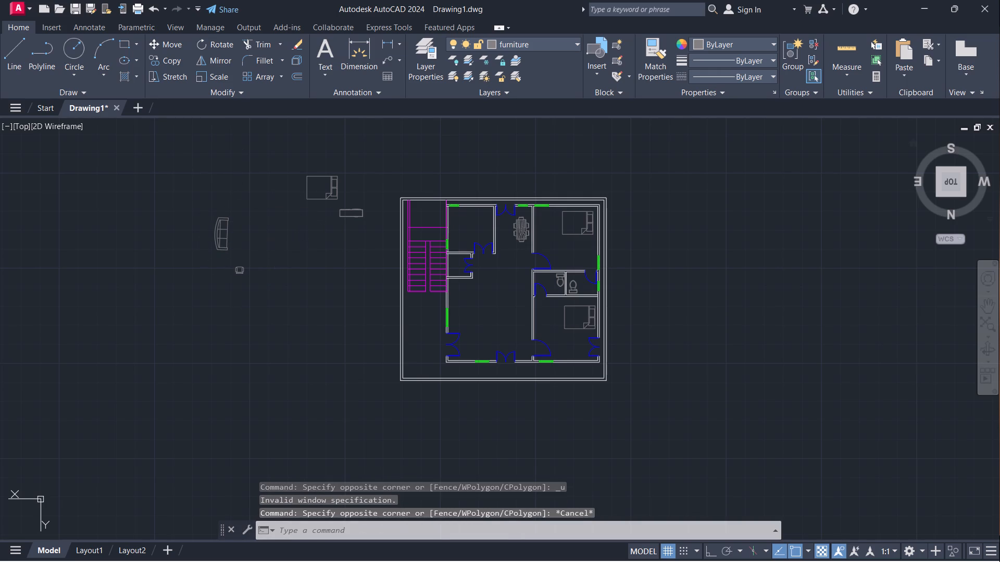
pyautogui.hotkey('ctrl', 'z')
# Rotate the sofa a quarter turn about its end nearest the plan so it runs vertically with its curved back facing left.
pyautogui.click(225, 233)
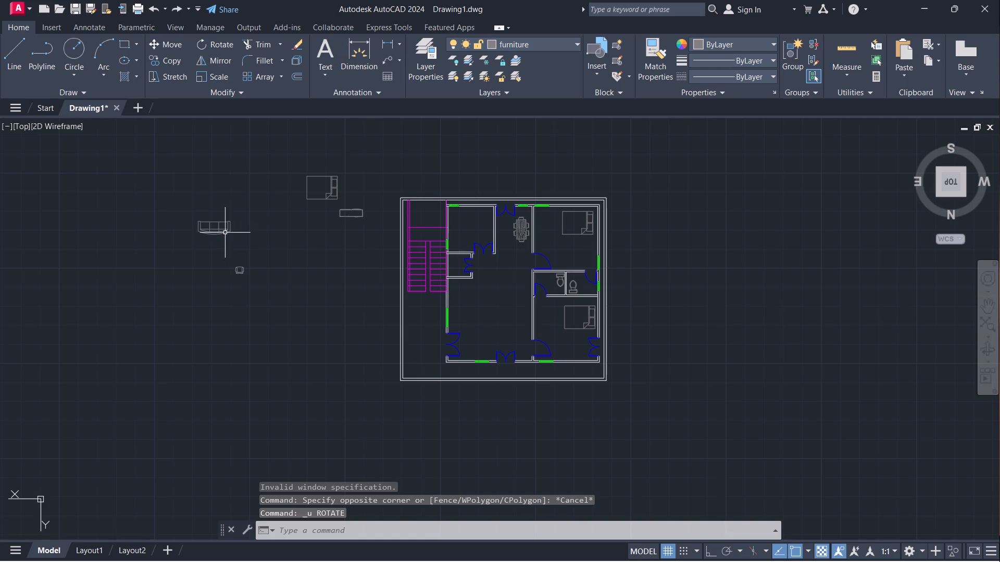
pyautogui.write('ro')
pyautogui.press('Return')
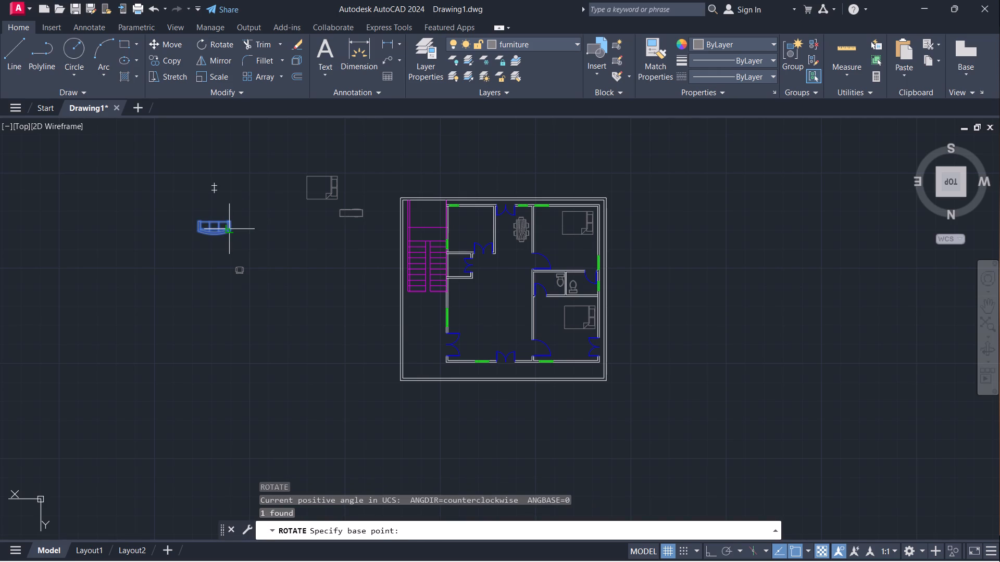
pyautogui.click(230, 227)
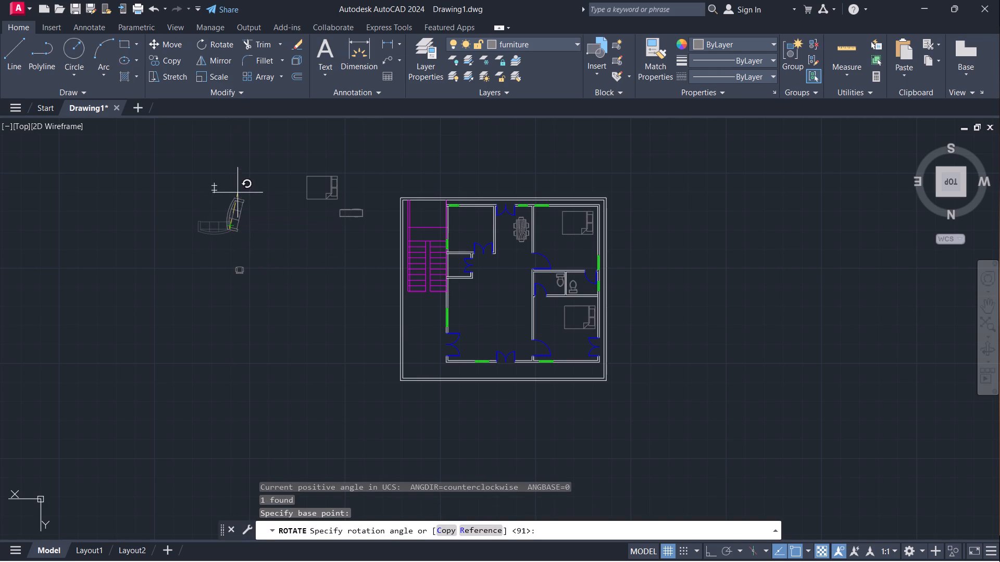
pyautogui.click(232, 170)
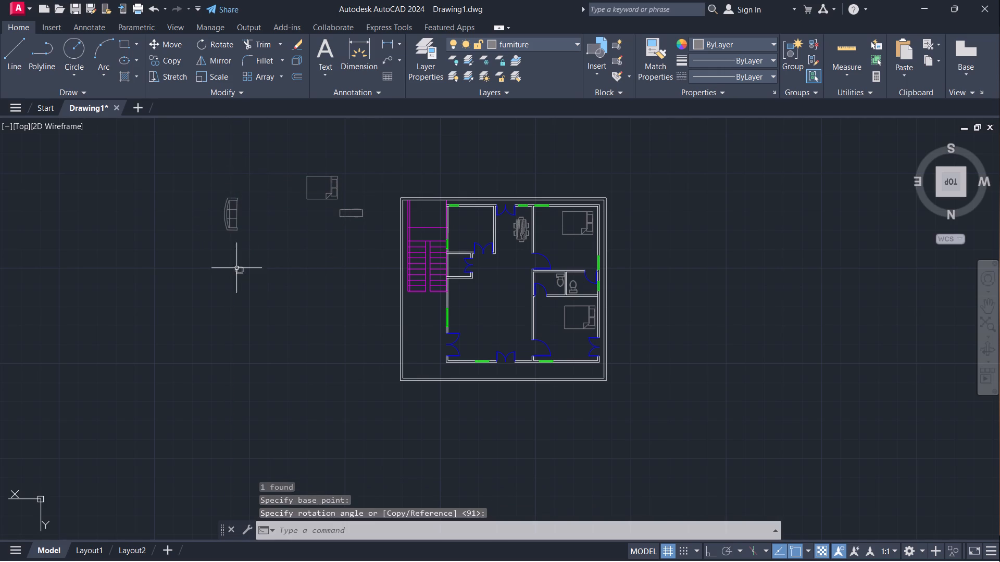
# Move the armchair up to just below and in front of the sofa's lower end.
pyautogui.click(240, 274)
pyautogui.press('m')
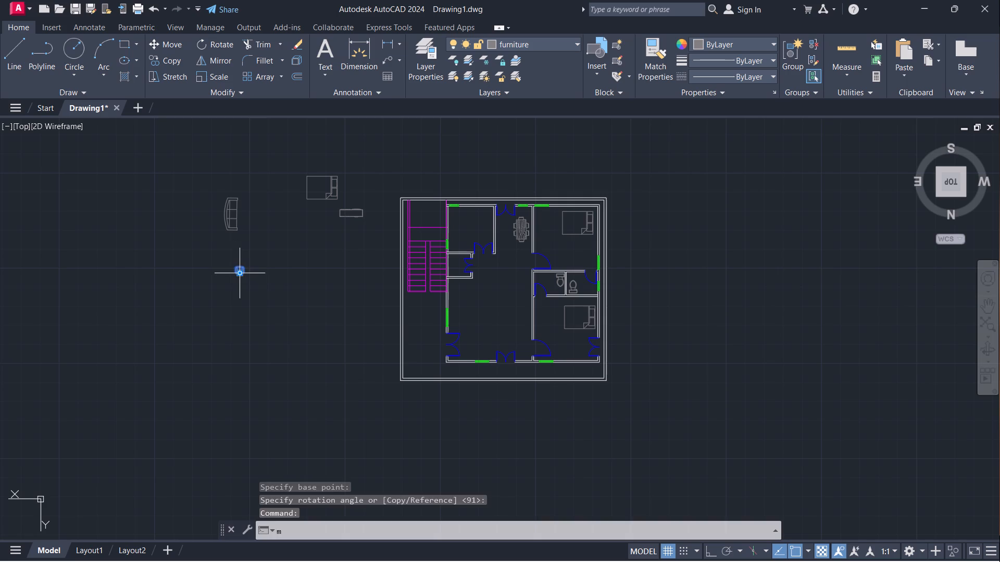
pyautogui.press('Return')
pyautogui.click(236, 279)
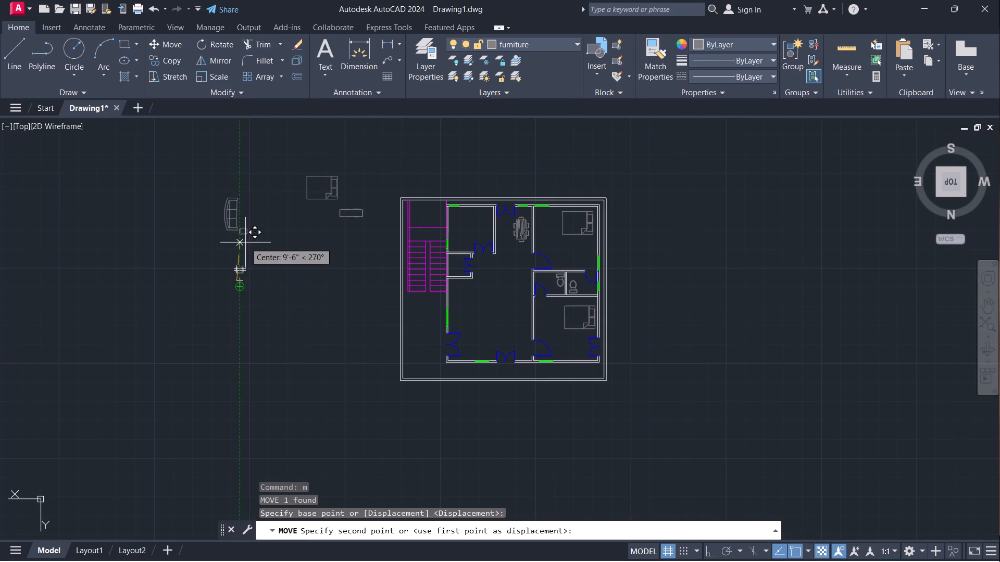
pyautogui.scroll(2, 245, 242)
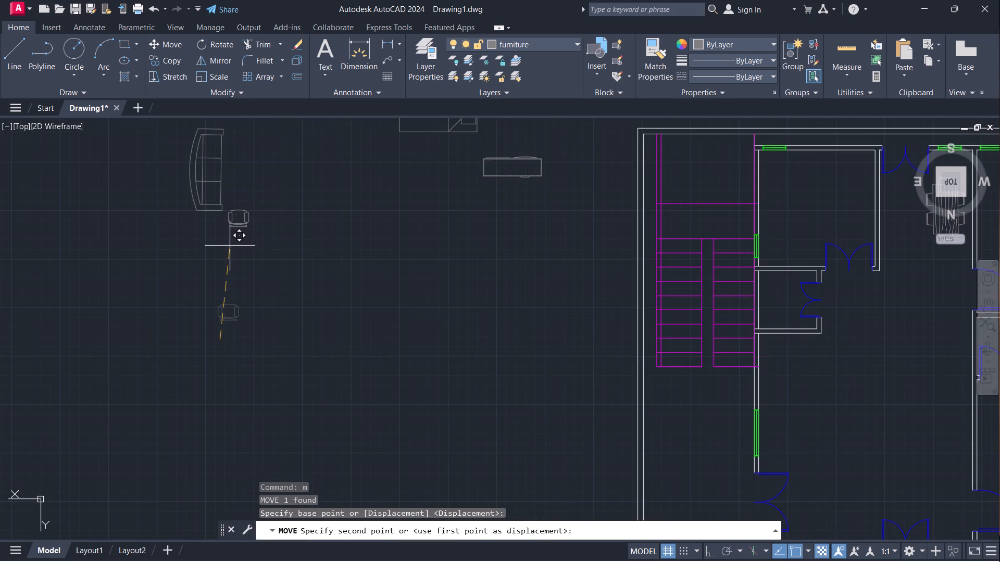
pyautogui.click(230, 246)
# Mirror the armchair across the sofa's horizontal centreline to the upper end, keeping the original chair.
pyautogui.click(239, 227)
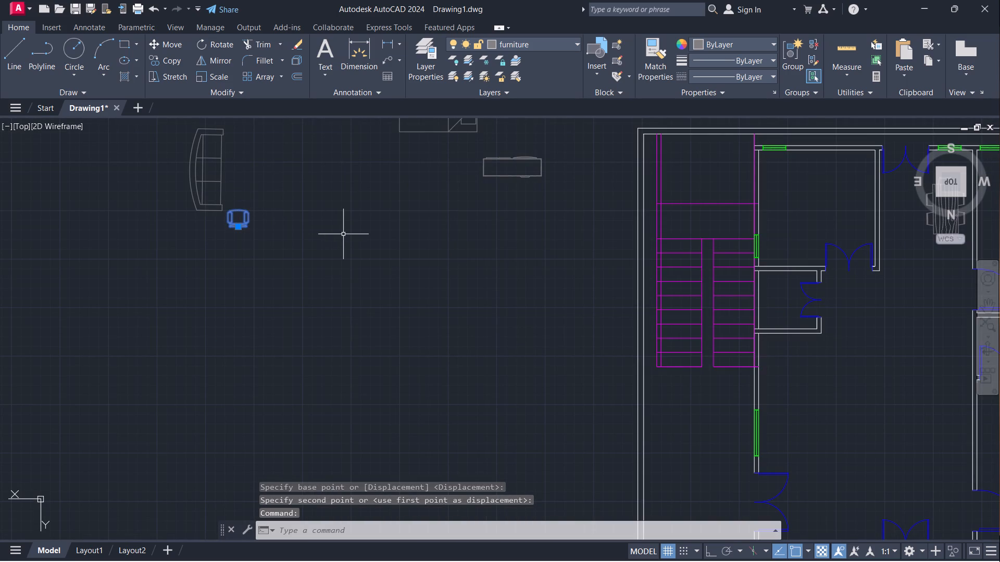
pyautogui.write('mi')
pyautogui.press('Return')
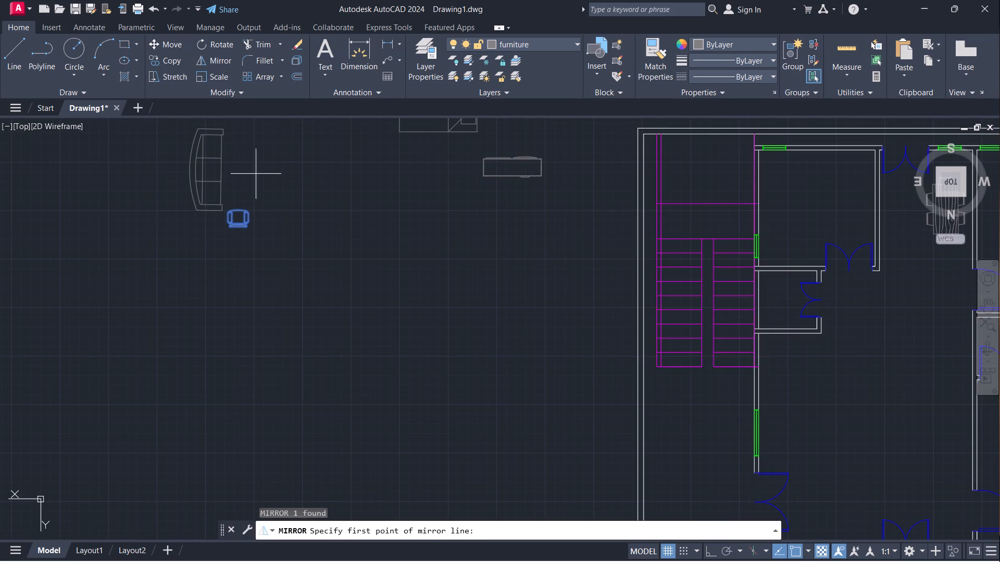
pyautogui.click(224, 171)
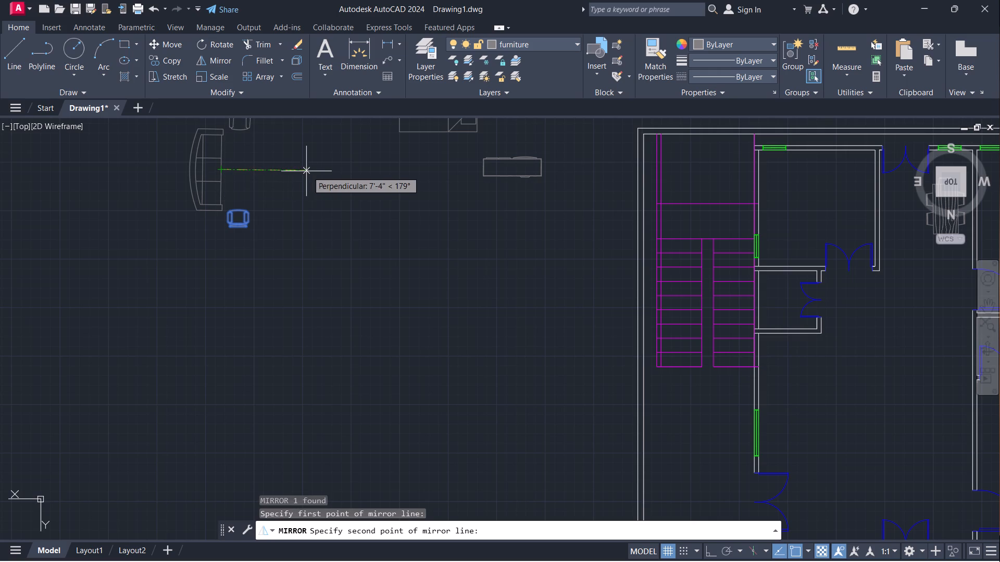
pyautogui.click(318, 171)
pyautogui.press('Return')
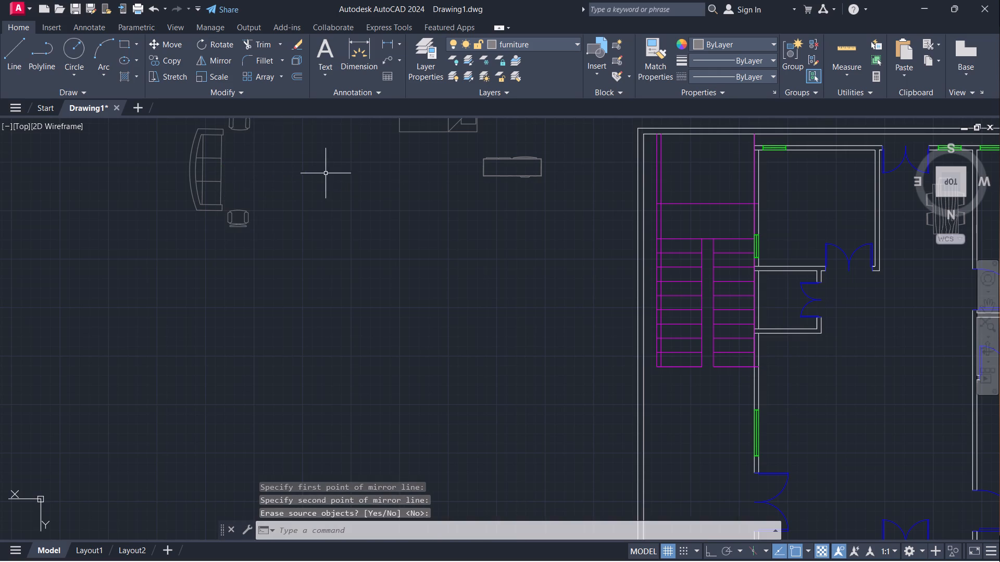
# Move the sofa and both armchairs together into the living room, with the sofa's back along the left wall by the window.
pyautogui.scroll(-1, 328, 175)
pyautogui.moveTo(327, 170); pyautogui.dragTo(303, 245, button='middle')
pyautogui.moveTo(203, 177); pyautogui.dragTo(211, 189)
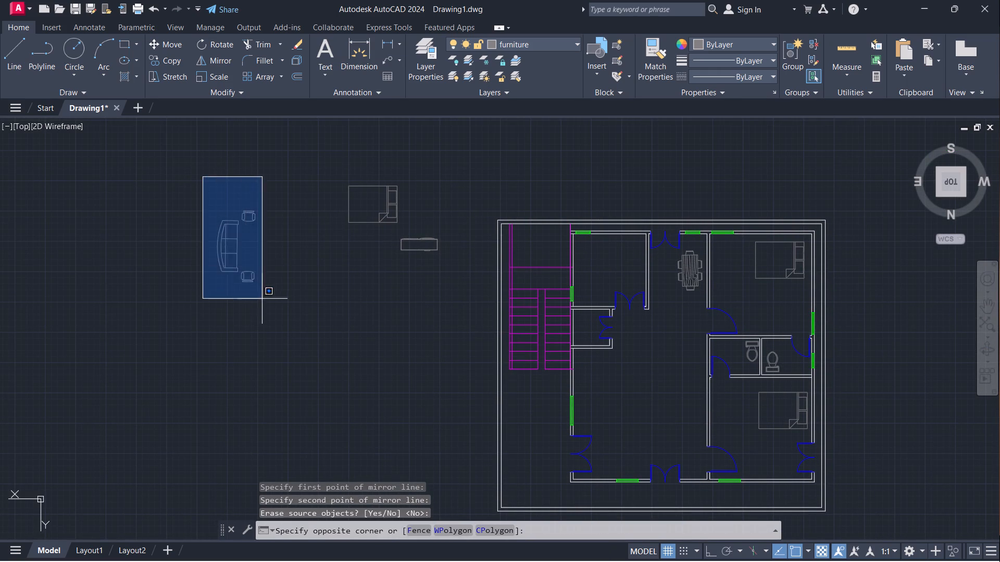
pyautogui.click(274, 321)
pyautogui.press('m')
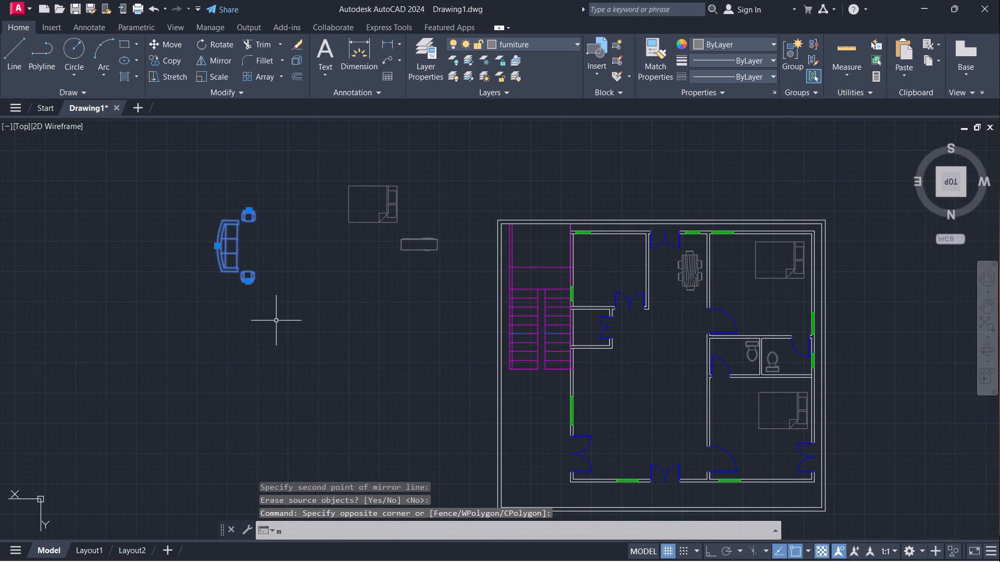
pyautogui.press('Return')
pyautogui.moveTo(213, 239); pyautogui.dragTo(233, 252)
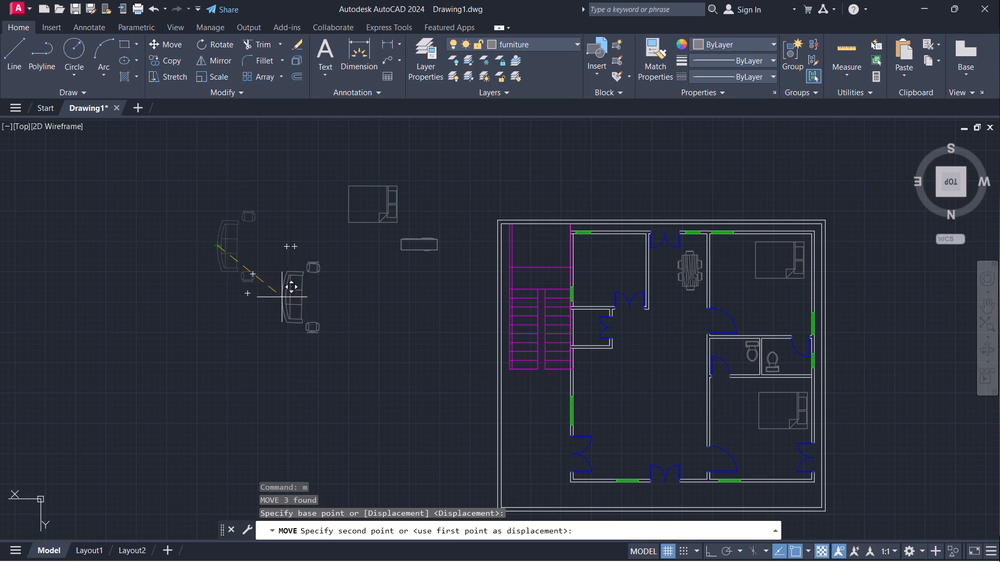
pyautogui.scroll(1, 586, 391)
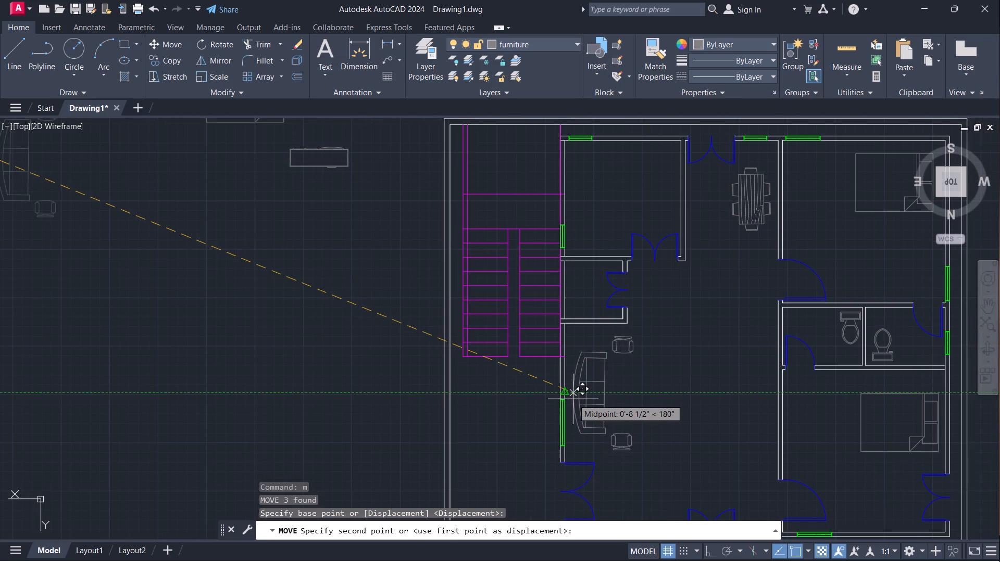
pyautogui.click(573, 399)
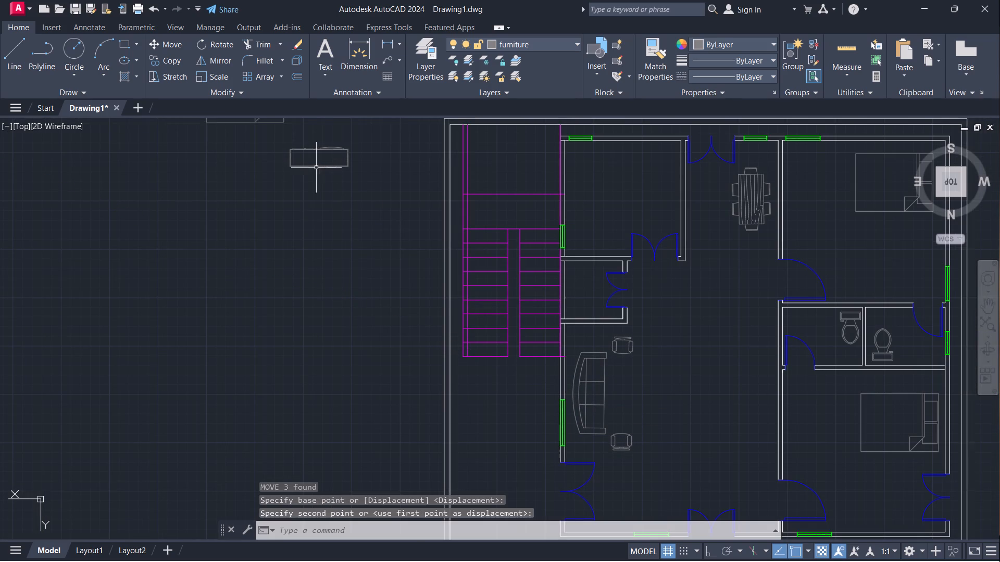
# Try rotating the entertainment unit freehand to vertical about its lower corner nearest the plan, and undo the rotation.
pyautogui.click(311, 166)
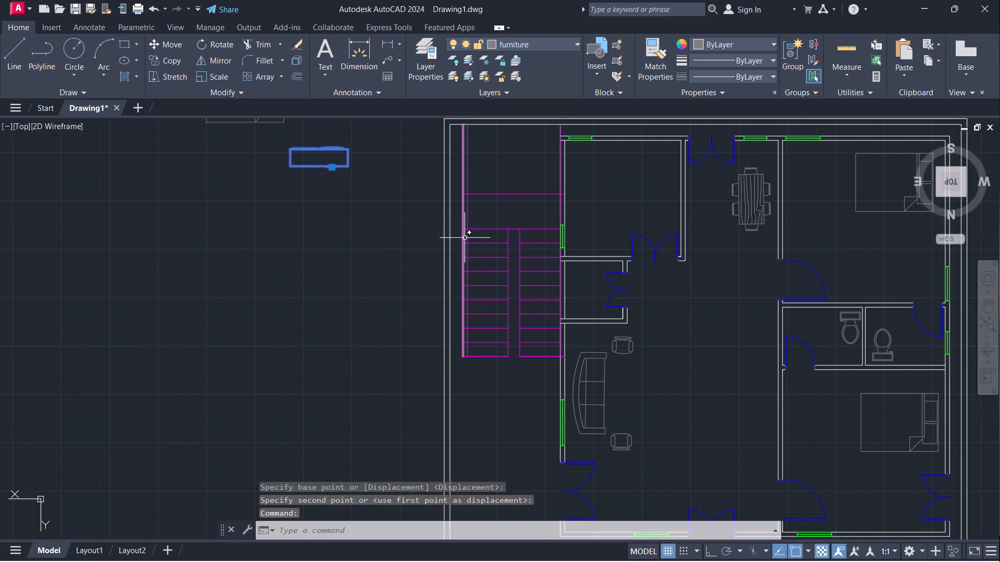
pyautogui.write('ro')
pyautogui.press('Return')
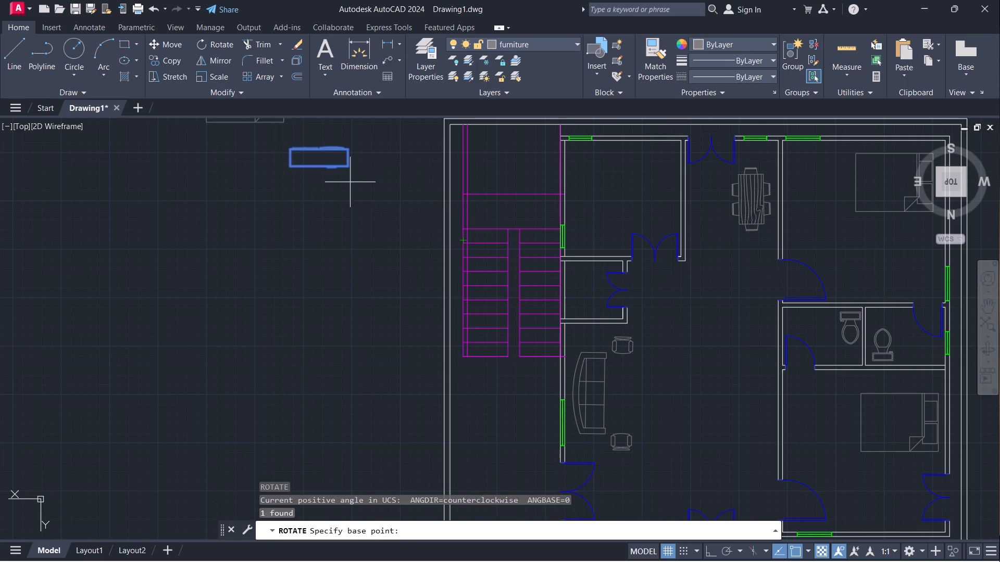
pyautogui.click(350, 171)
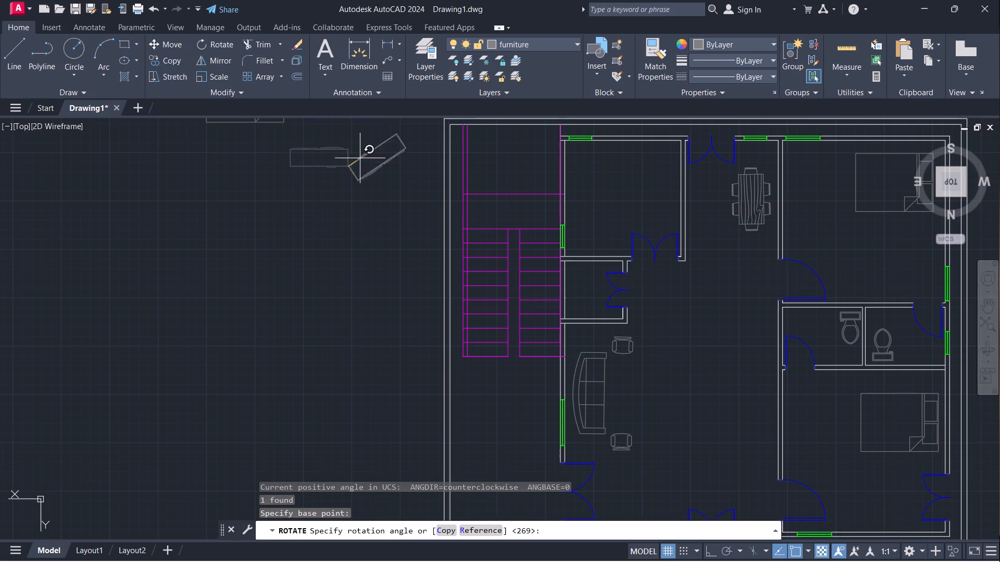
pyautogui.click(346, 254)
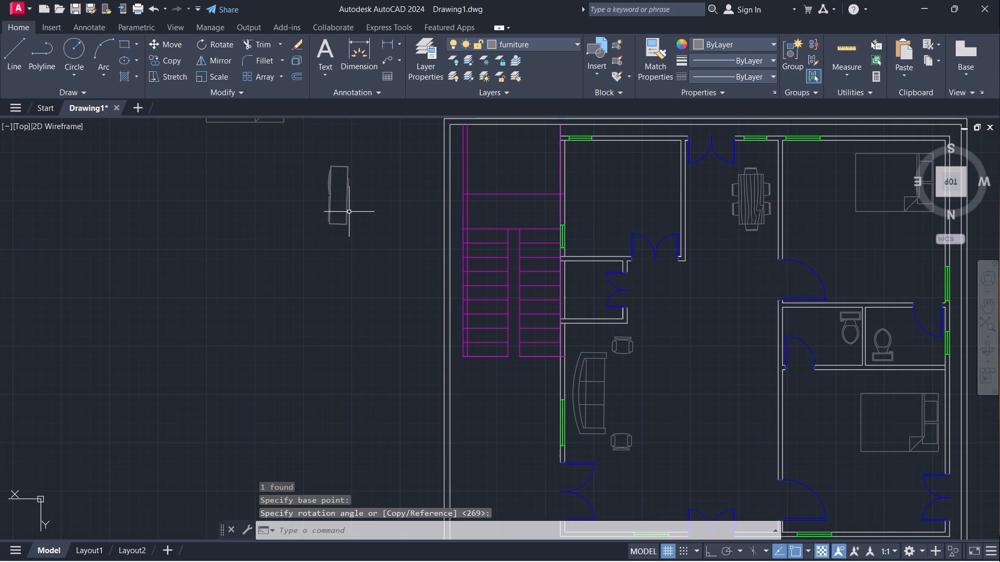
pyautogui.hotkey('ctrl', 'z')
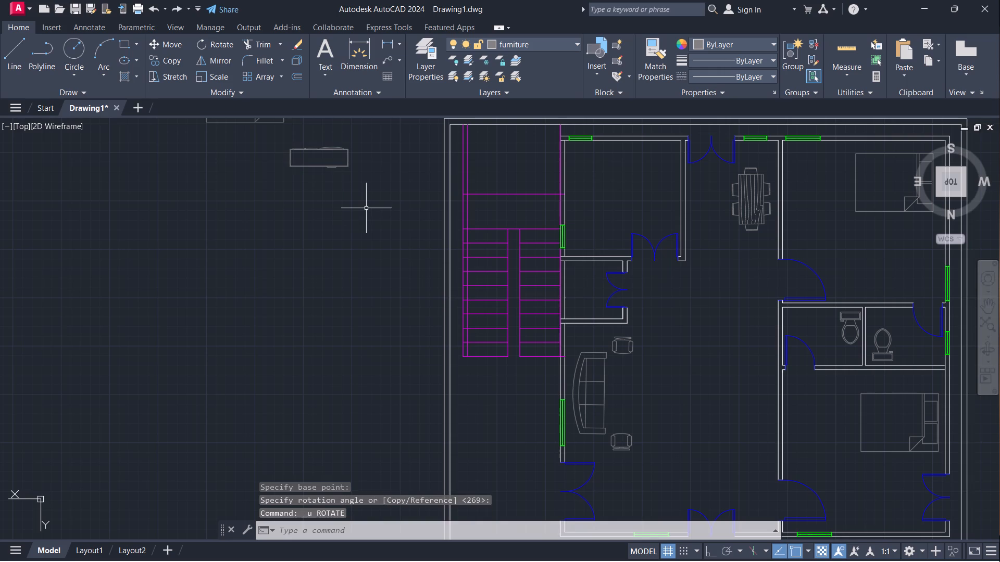
# Rotate the entertainment unit exactly a quarter turn about its lower corner nearest the plan, using Ortho, so it runs vertically below that corner.
pyautogui.press('F8')
pyautogui.click(346, 162)
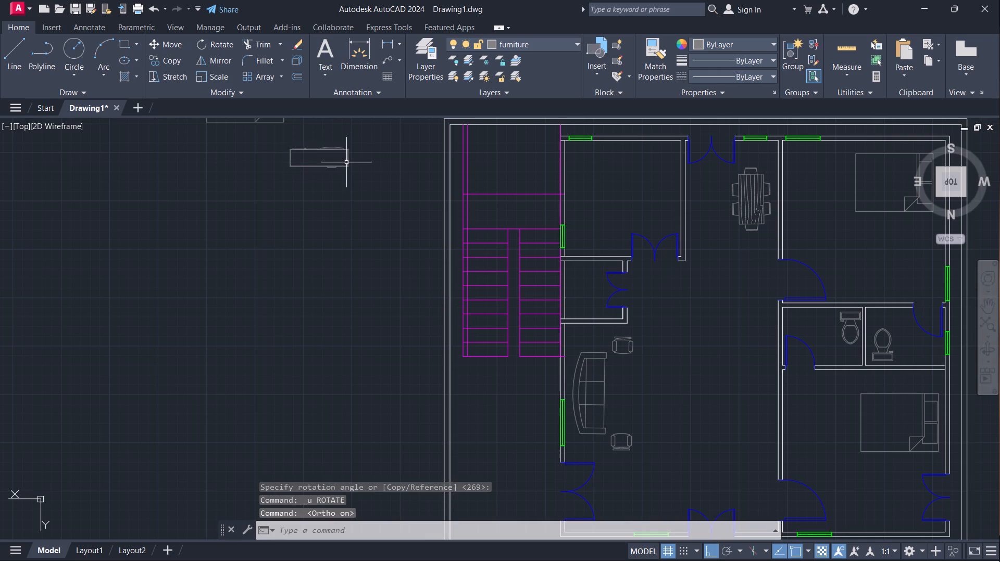
pyautogui.write('ro')
pyautogui.press('Return')
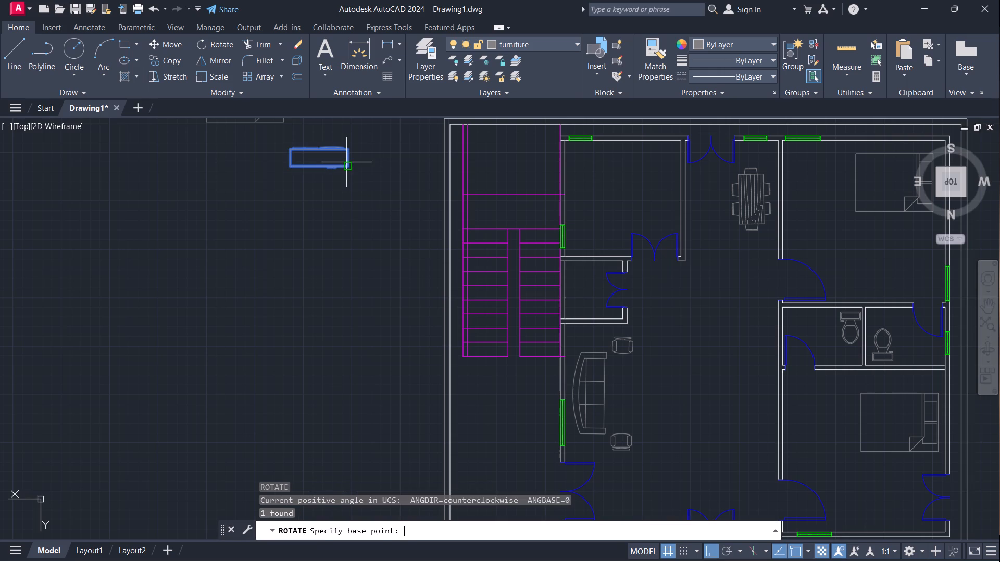
pyautogui.click(349, 169)
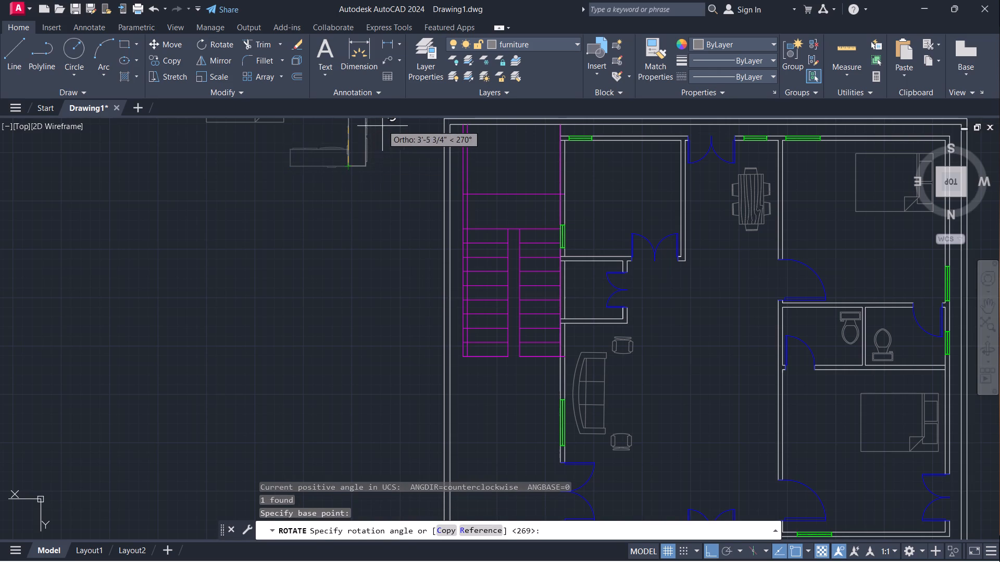
pyautogui.click(368, 244)
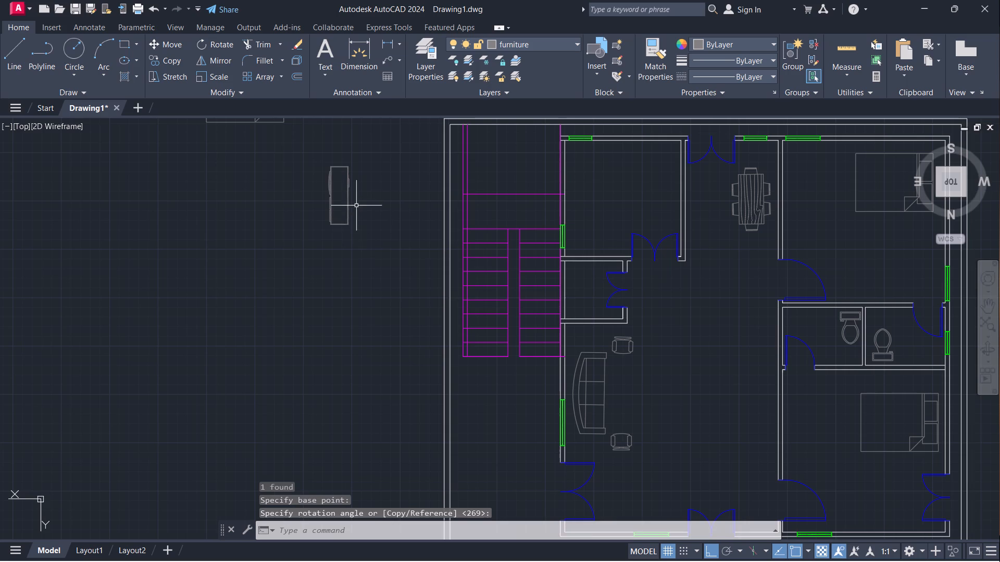
# Move the entertainment unit into the living room, just off the right wall and facing the sofa, with Ortho off.
pyautogui.click(348, 201)
pyautogui.press('m')
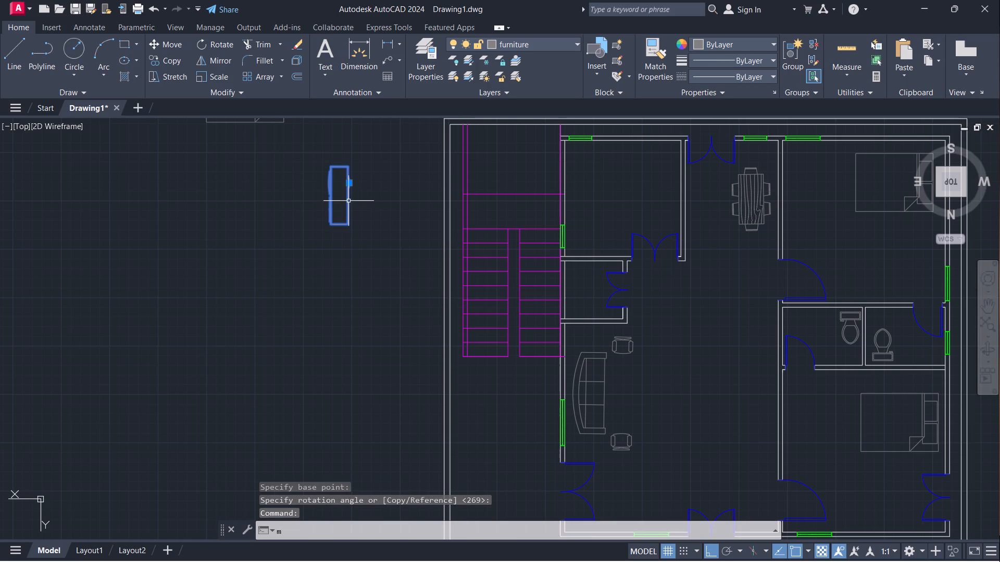
pyautogui.press('Return')
pyautogui.click(348, 196)
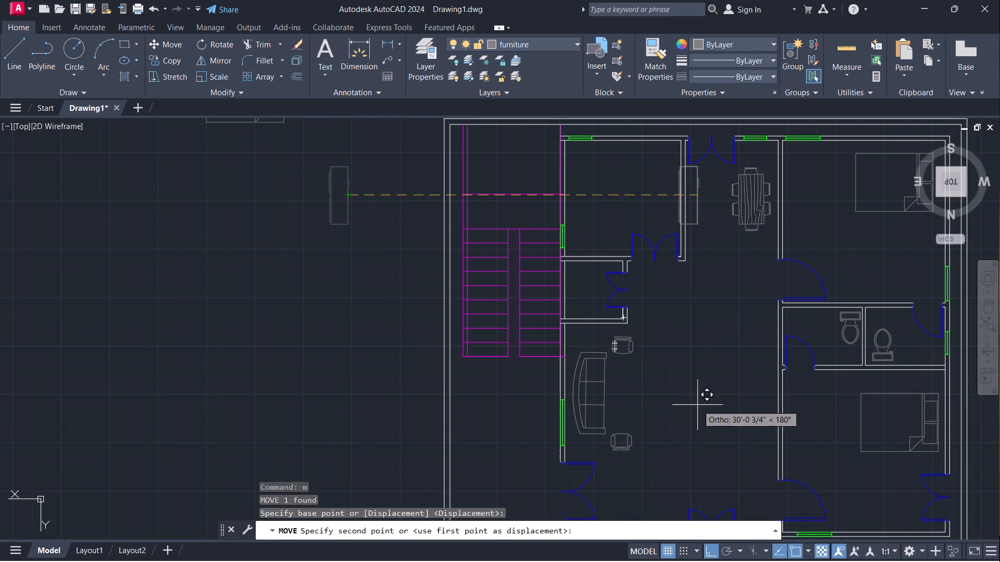
pyautogui.press('F8')
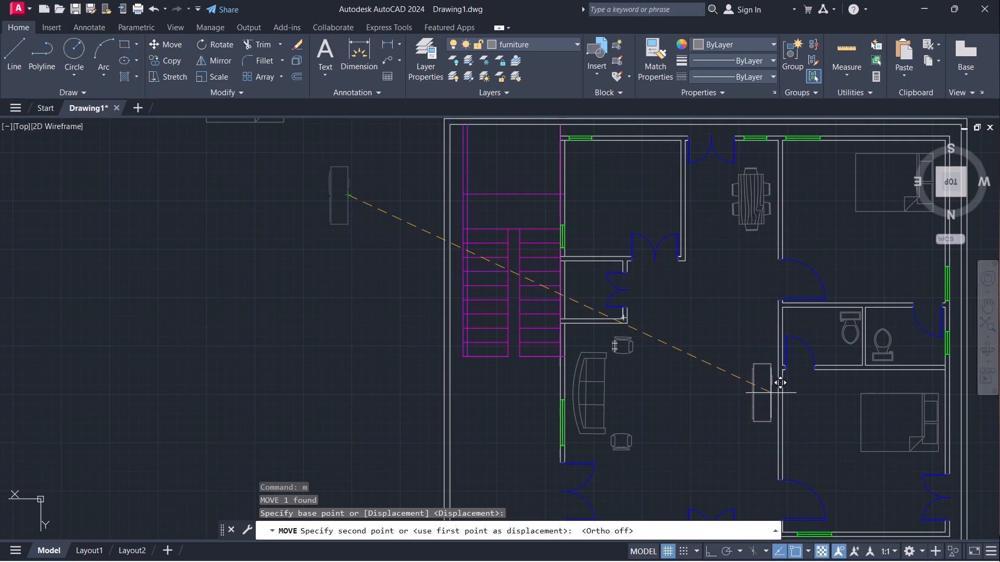
pyautogui.click(771, 393)
# Erase the leftover bed block outside the floor plan.
pyautogui.scroll(-2, 659, 325)
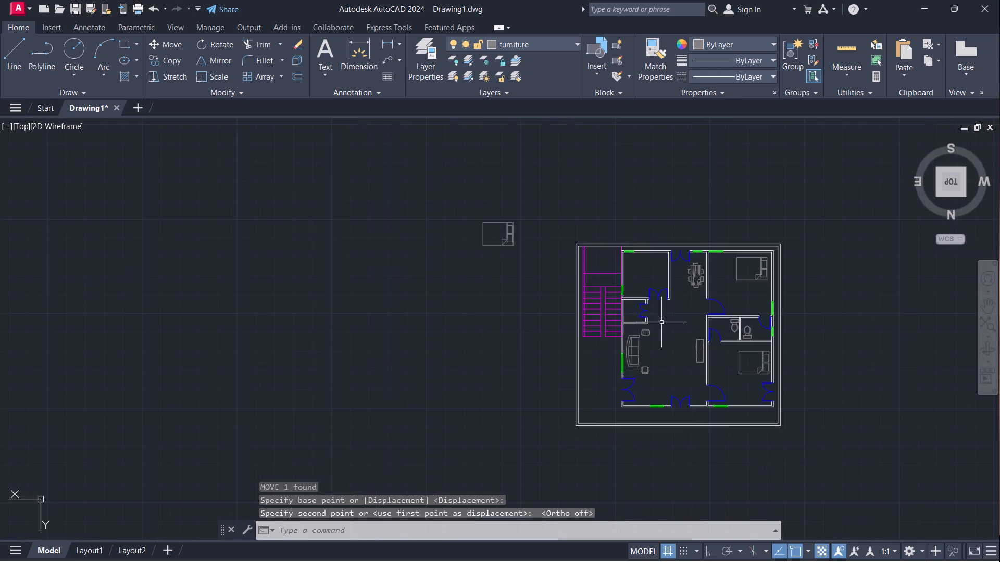
pyautogui.click(508, 223)
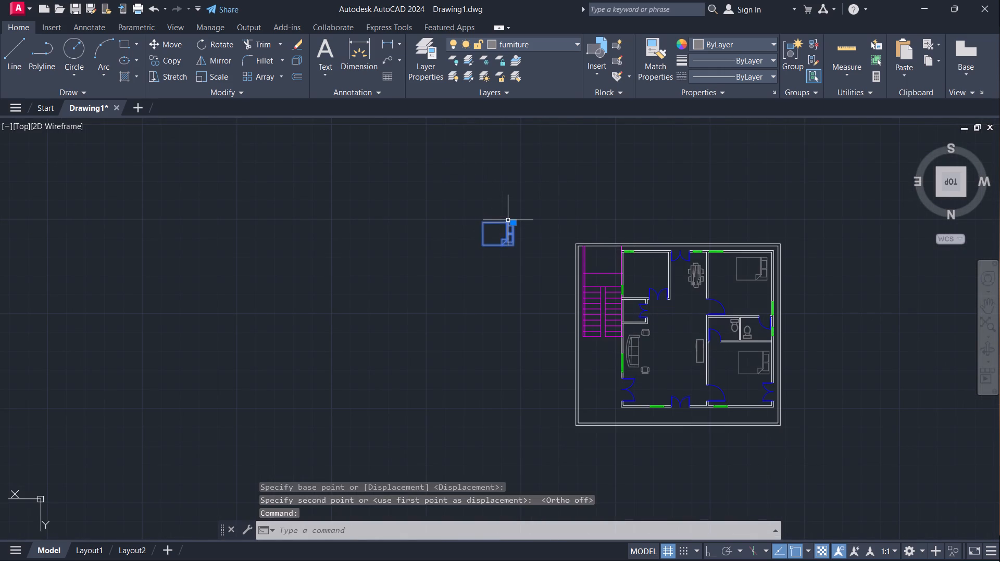
pyautogui.press('e')
pyautogui.press('Return')
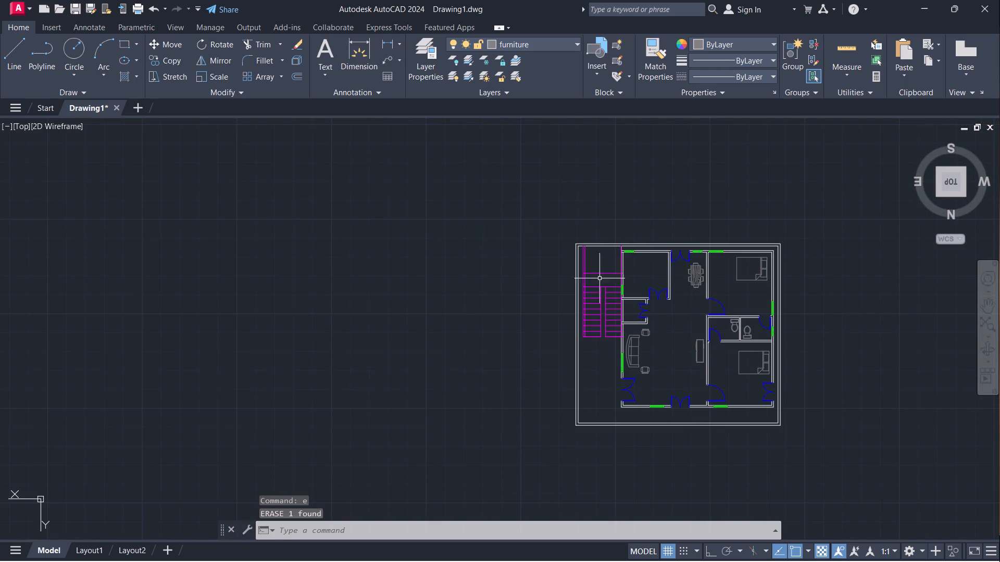
# Create a layer named text with the colour red and make it the current layer.
pyautogui.moveTo(677, 321); pyautogui.dragTo(564, 293, button='middle')
pyautogui.scroll(1, 568, 278)
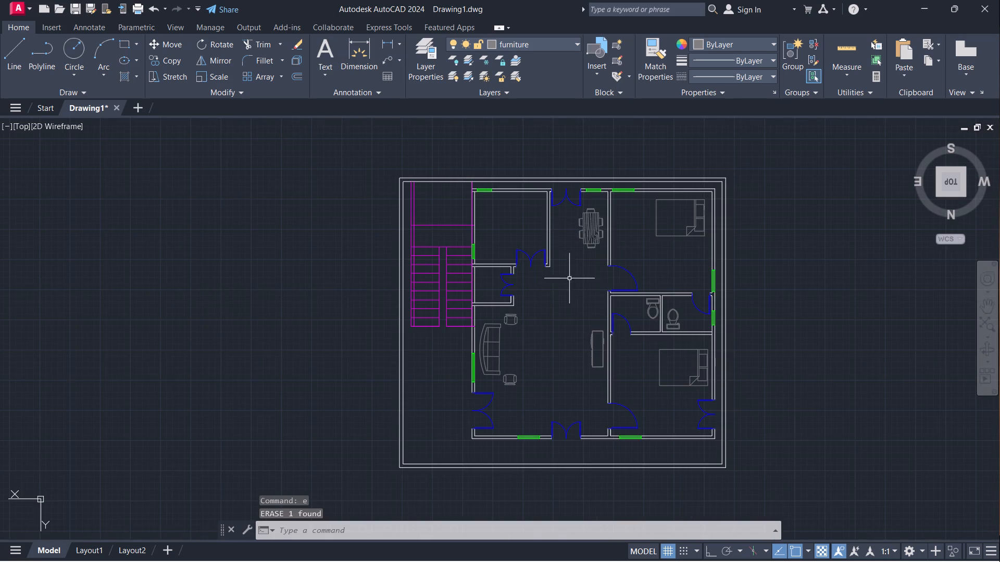
pyautogui.moveTo(574, 299); pyautogui.dragTo(533, 299, button='middle')
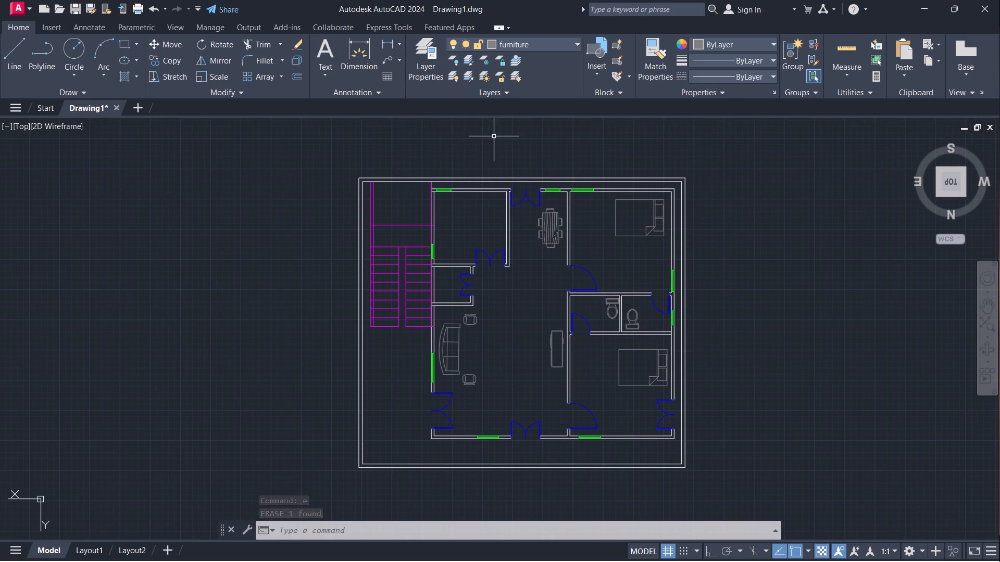
pyautogui.doubleClick(430, 46)
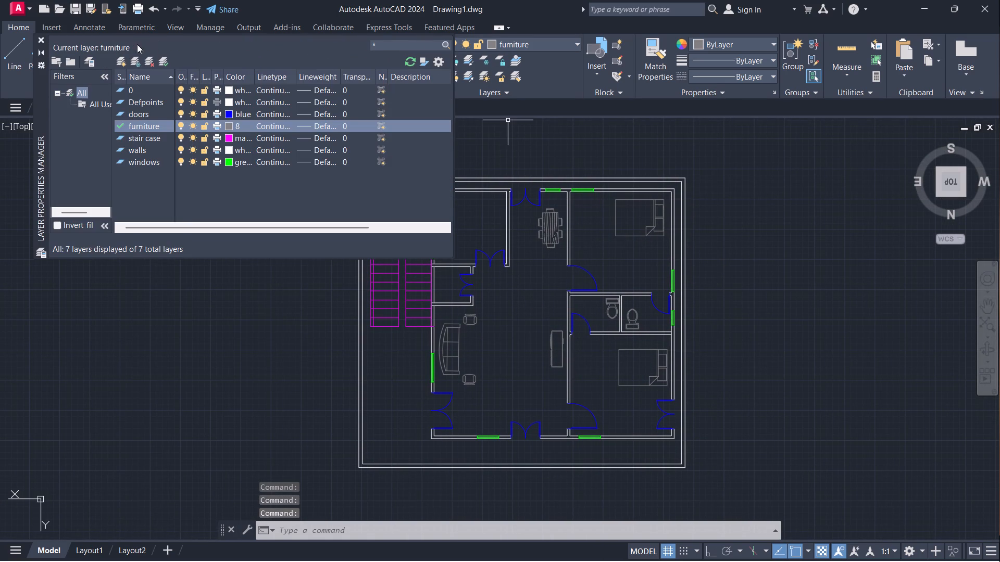
pyautogui.click(123, 61)
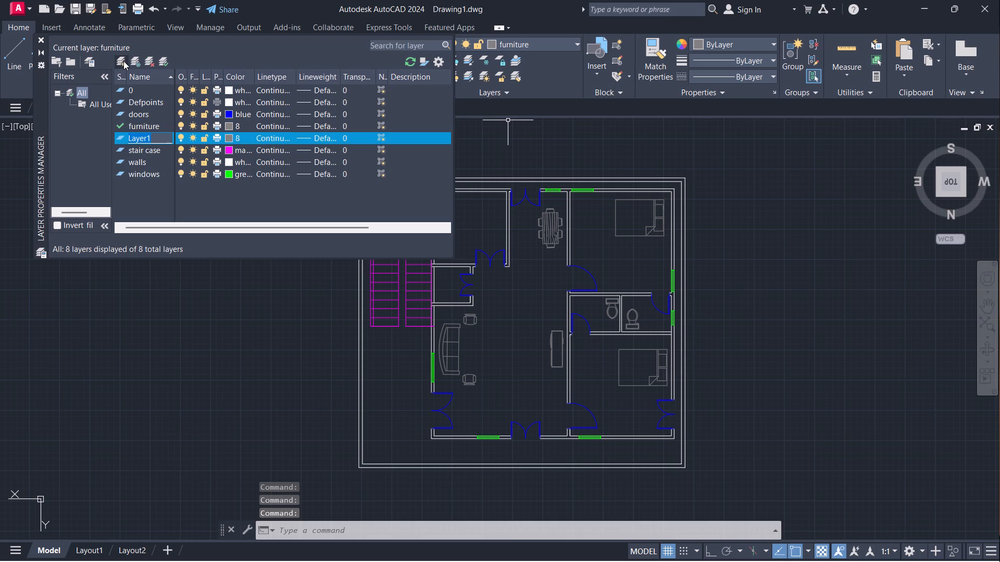
pyautogui.press('BackSpace')
pyautogui.press('BackSpace')
pyautogui.write('te')
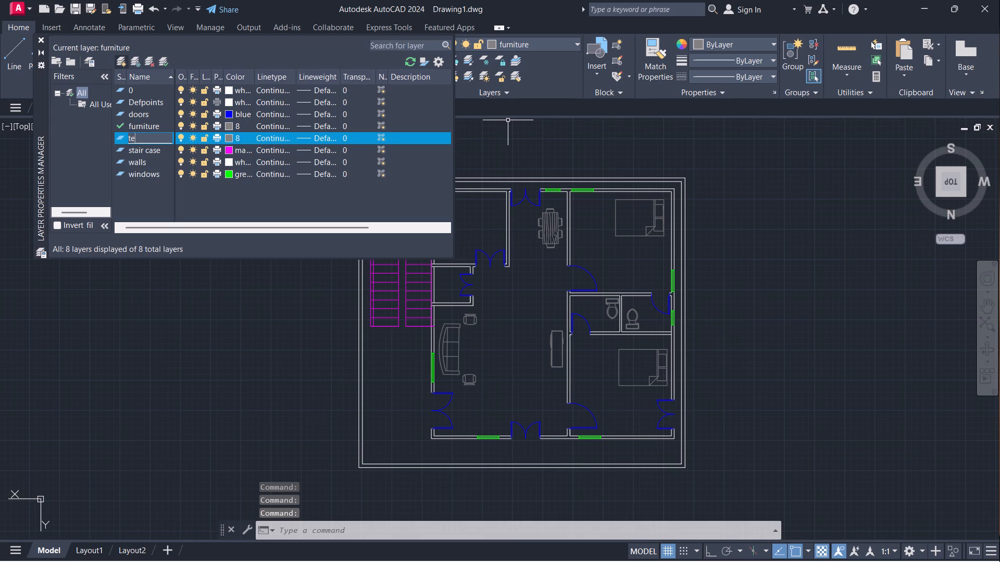
pyautogui.write('xt')
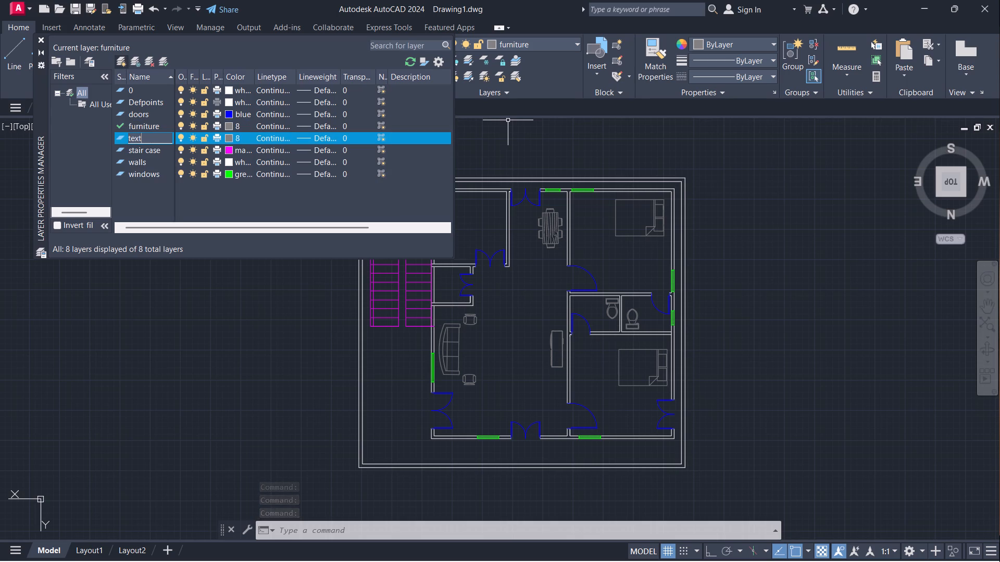
pyautogui.click(229, 137)
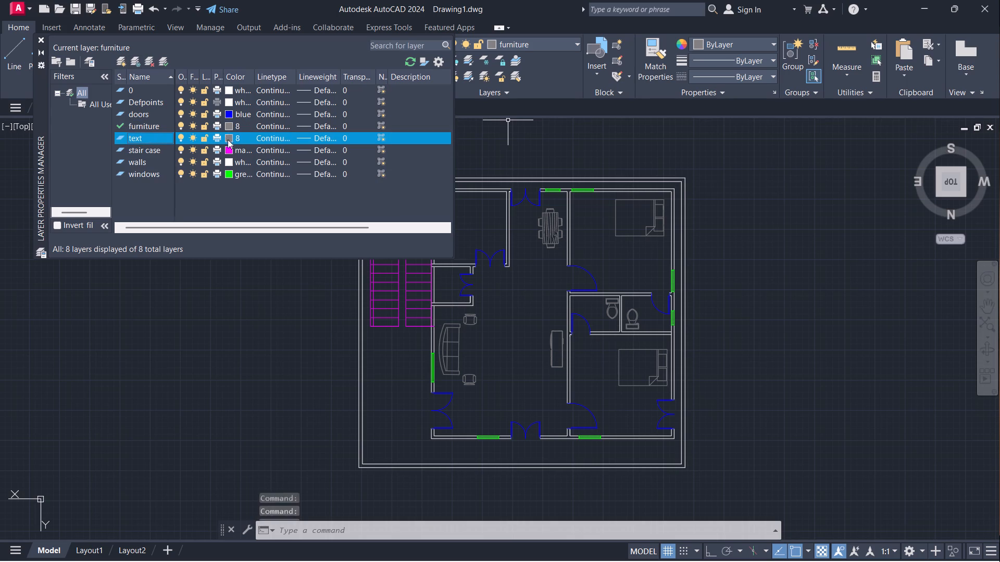
pyautogui.click(385, 311)
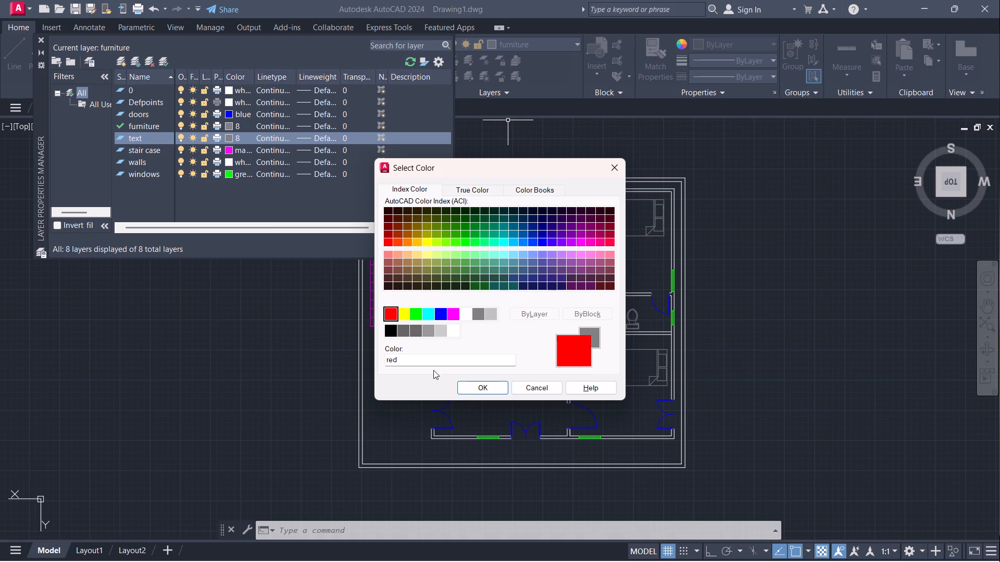
pyautogui.click(471, 391)
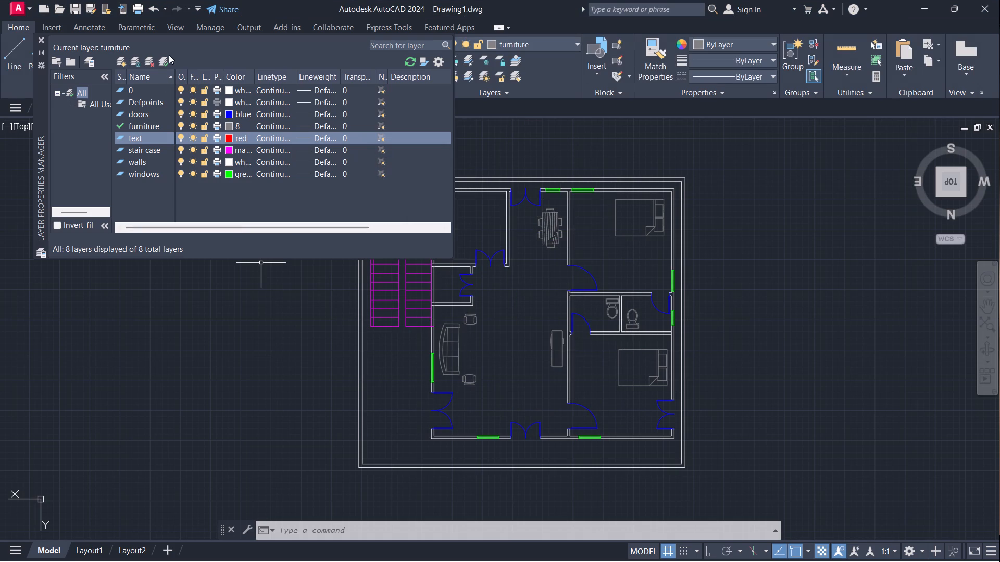
pyautogui.click(166, 57)
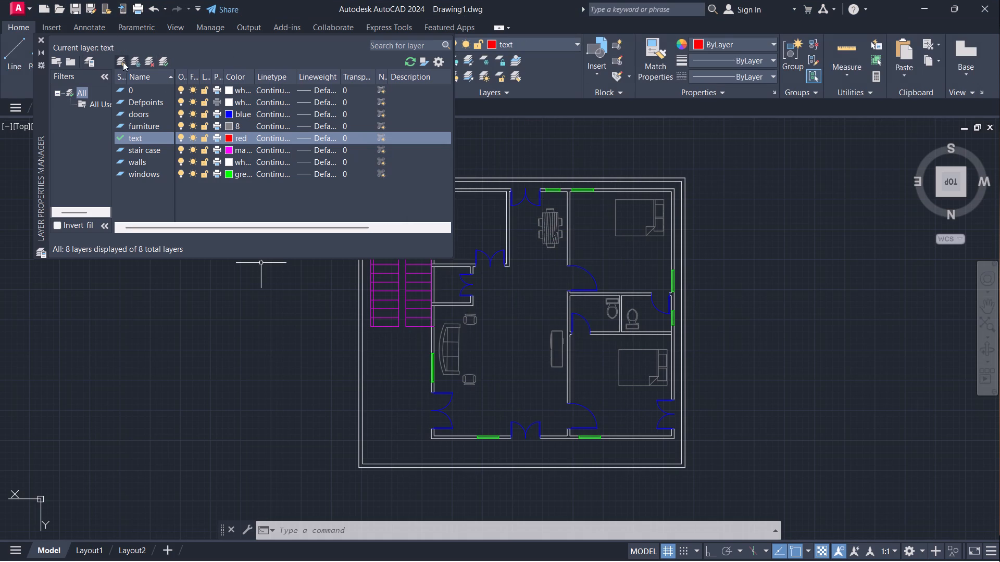
pyautogui.click(42, 38)
# Add multiline text in the upper bedroom, below the bed, reading BEDROOM with 14'-0"X14'-0" on the second line.
pyautogui.write('mt')
pyautogui.press('Return')
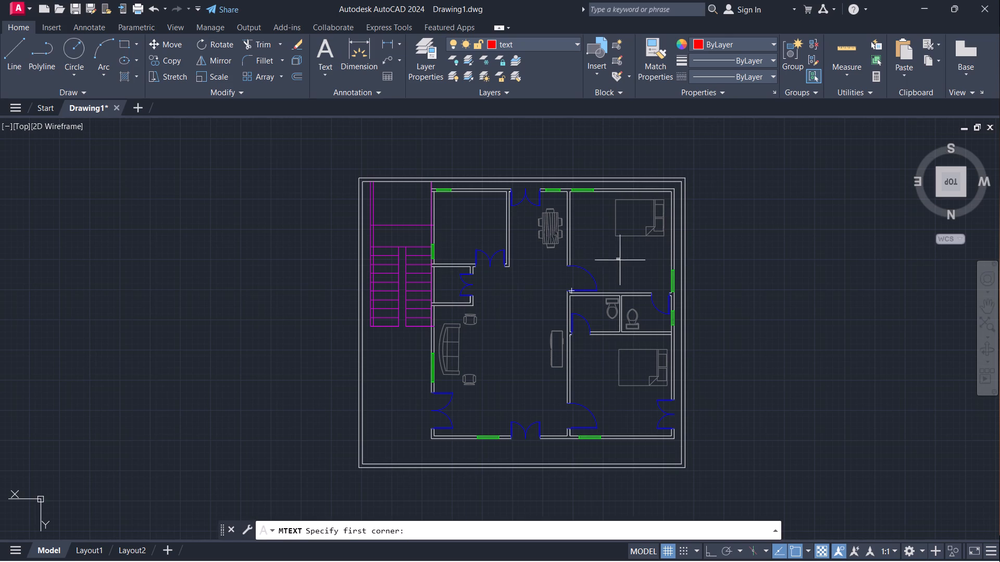
pyautogui.click(609, 264)
pyautogui.click(608, 253)
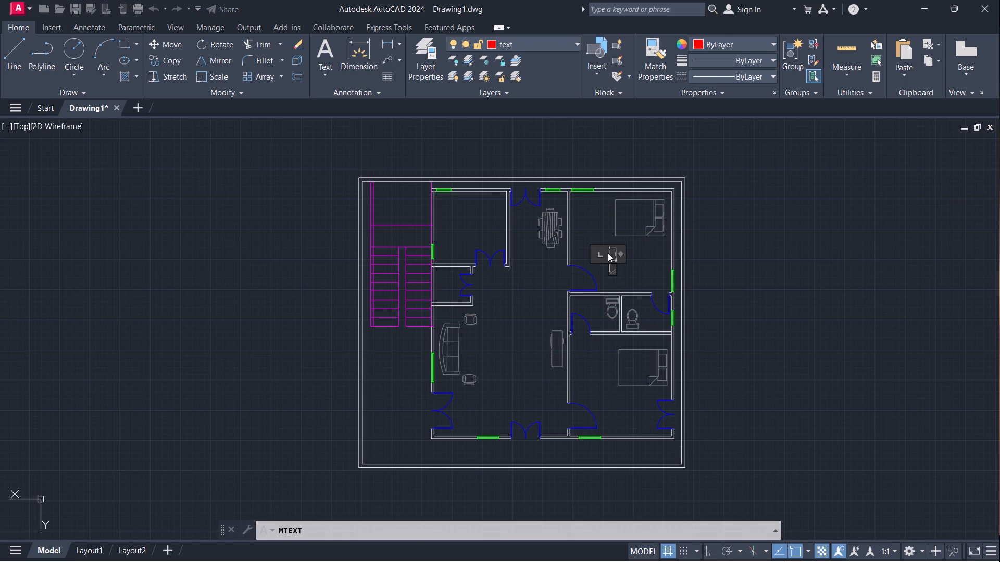
pyautogui.write('bedroom')
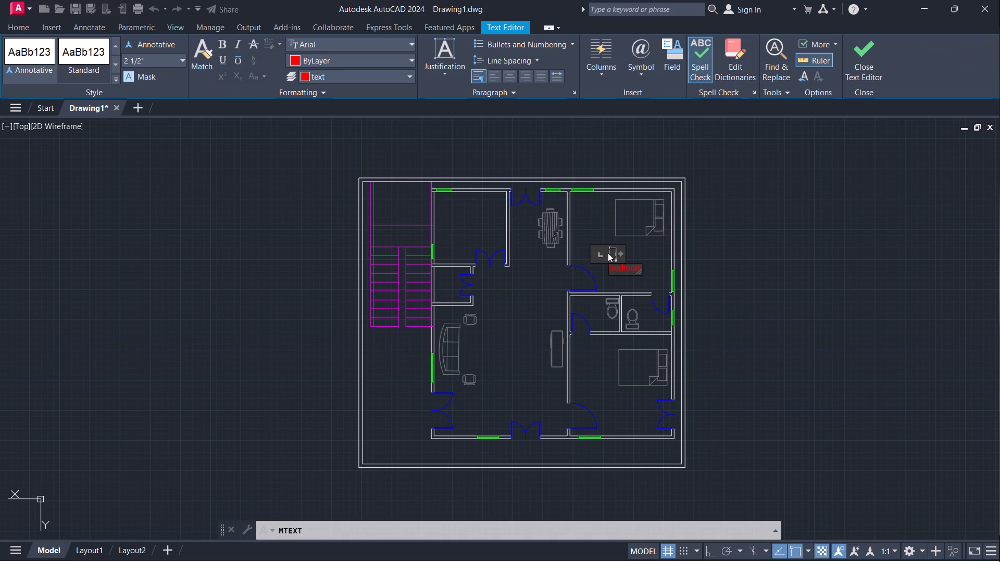
pyautogui.press('BackSpace')
pyautogui.press('BackSpace')
pyautogui.press('BackSpace')
pyautogui.press('BackSpace')
pyautogui.press('BackSpace')
pyautogui.press('BackSpace')
pyautogui.press('BackSpace')
pyautogui.press('BackSpace')
pyautogui.press('BackSpace')
pyautogui.press('BackSpace')
pyautogui.write('BEDROOM')
pyautogui.press('Return')
pyautogui.write('14')
pyautogui.press("'")
pyautogui.write('-0"')
pyautogui.write("X14'")
pyautogui.write('-0"')
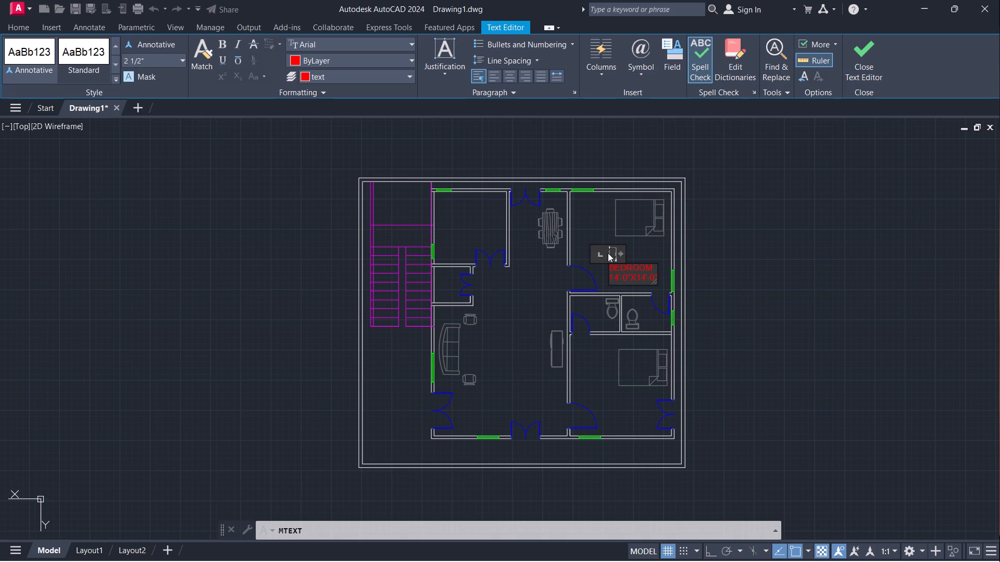
pyautogui.click(648, 244)
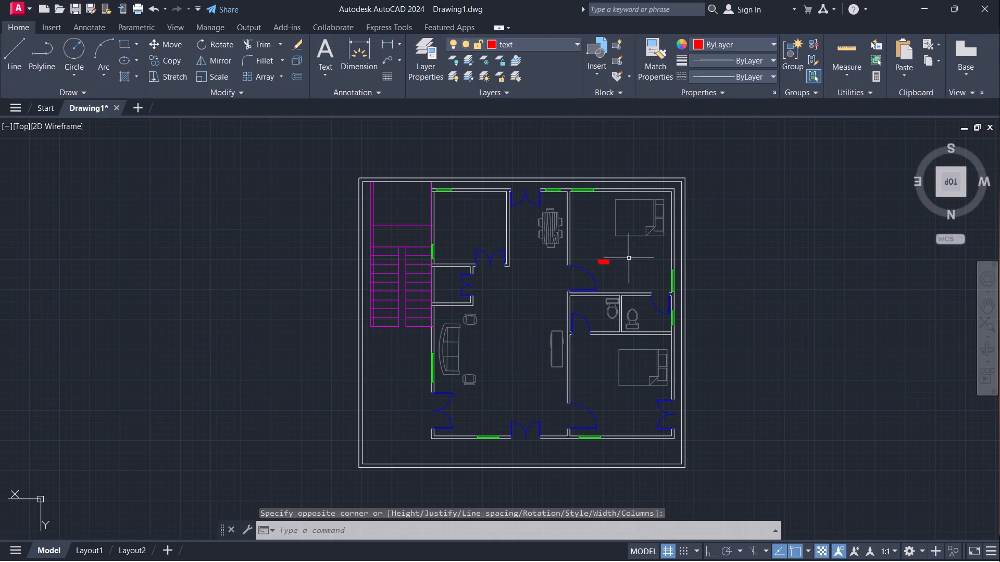
# Rotate the upside-down BEDROOM label in the upper bedroom by 180 degrees so it reads upright.
pyautogui.scroll(3, 597, 262)
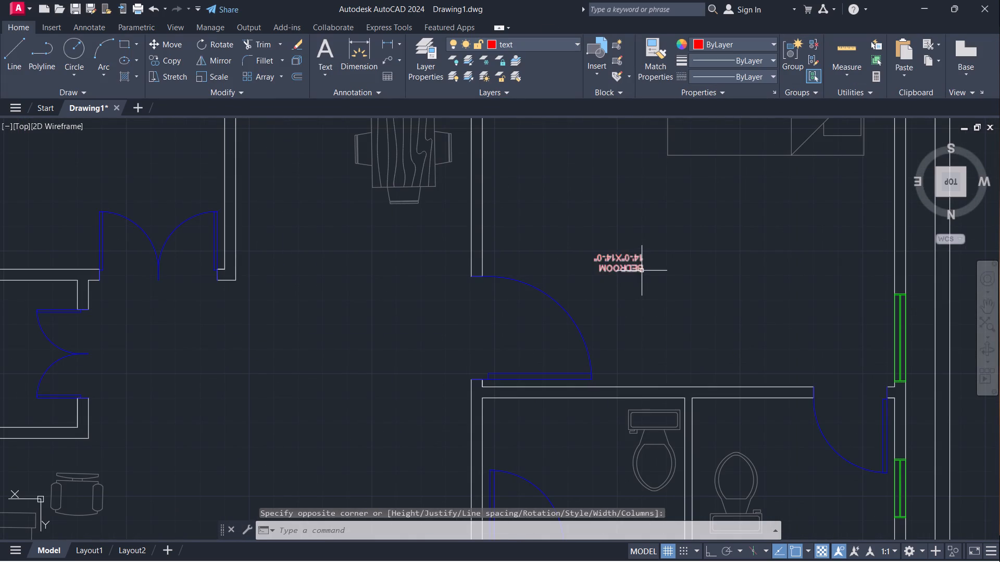
pyautogui.click(642, 271)
pyautogui.write('RO')
pyautogui.press('Return')
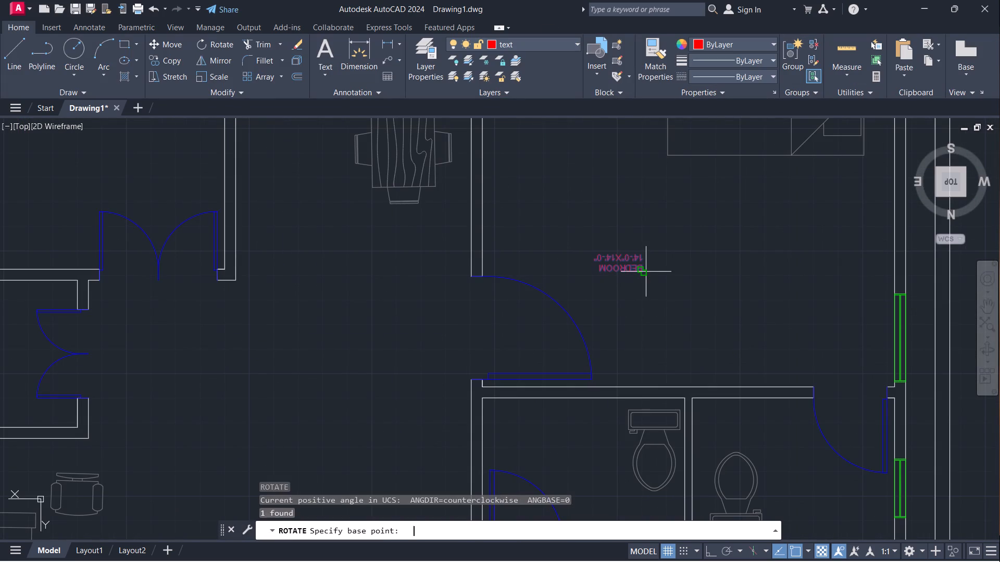
pyautogui.click(646, 272)
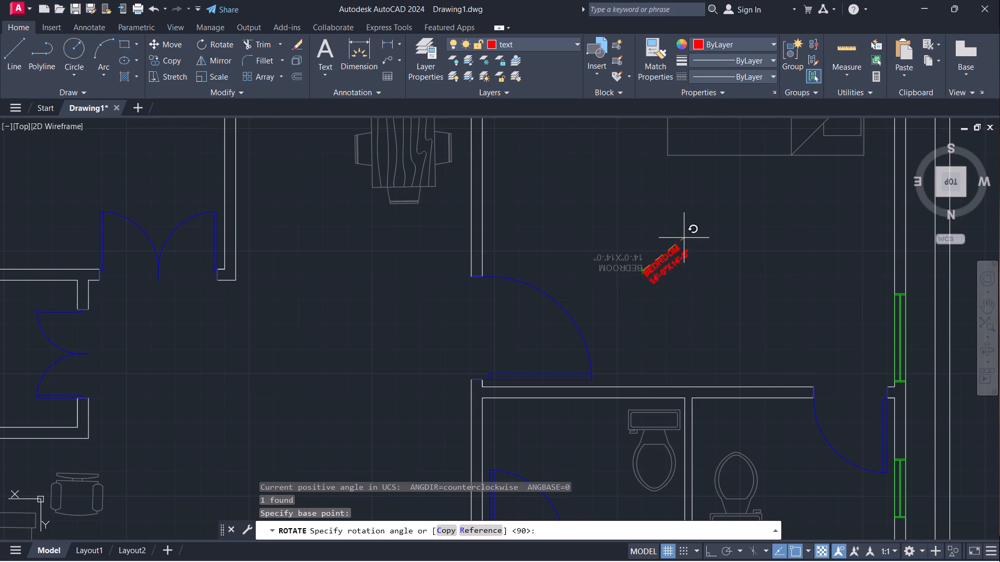
pyautogui.click(762, 267)
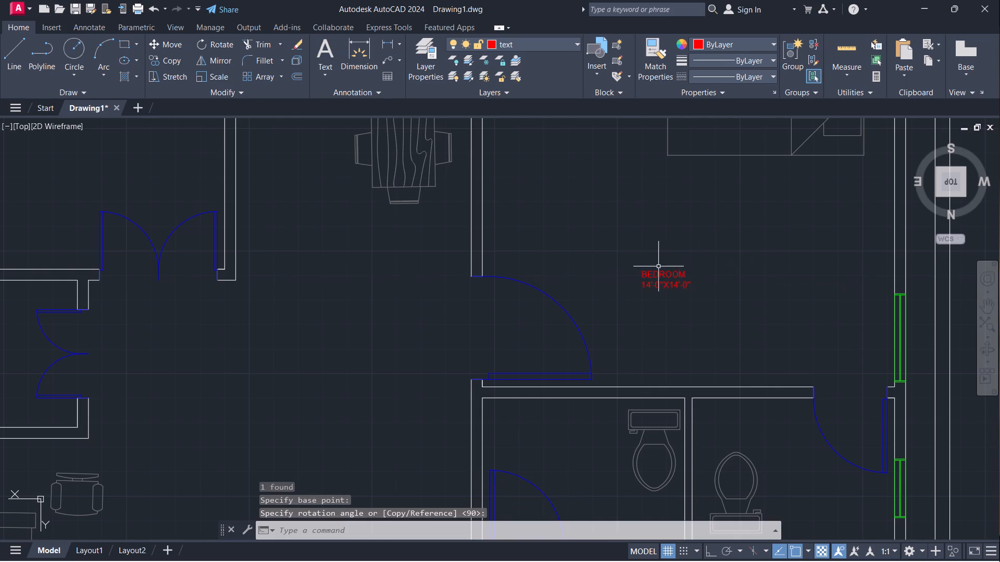
# Scale up the upper bedroom label from its top-left corner to a text height of about 1'-1".
pyautogui.click(653, 272)
pyautogui.write('SC')
pyautogui.press('Return')
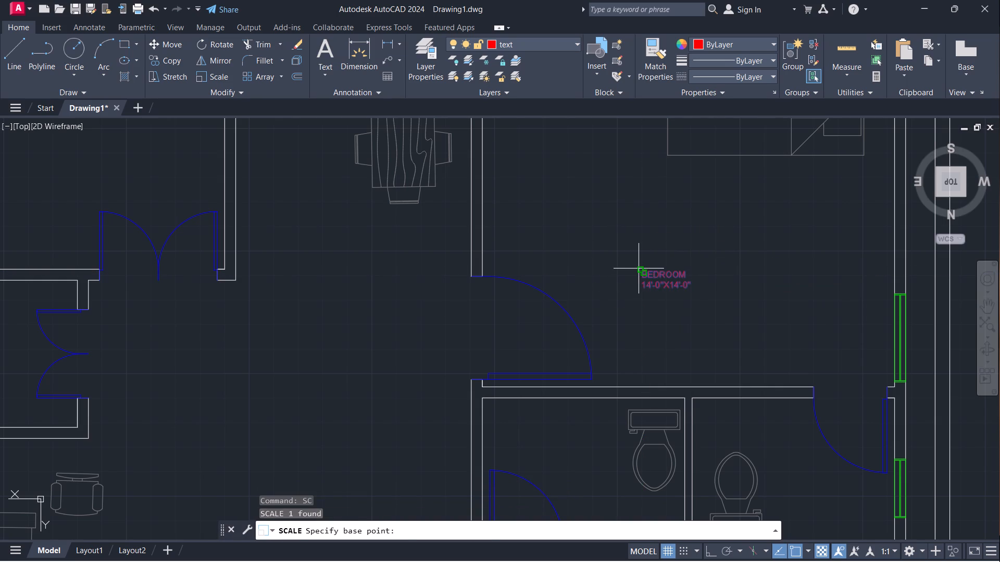
pyautogui.click(639, 269)
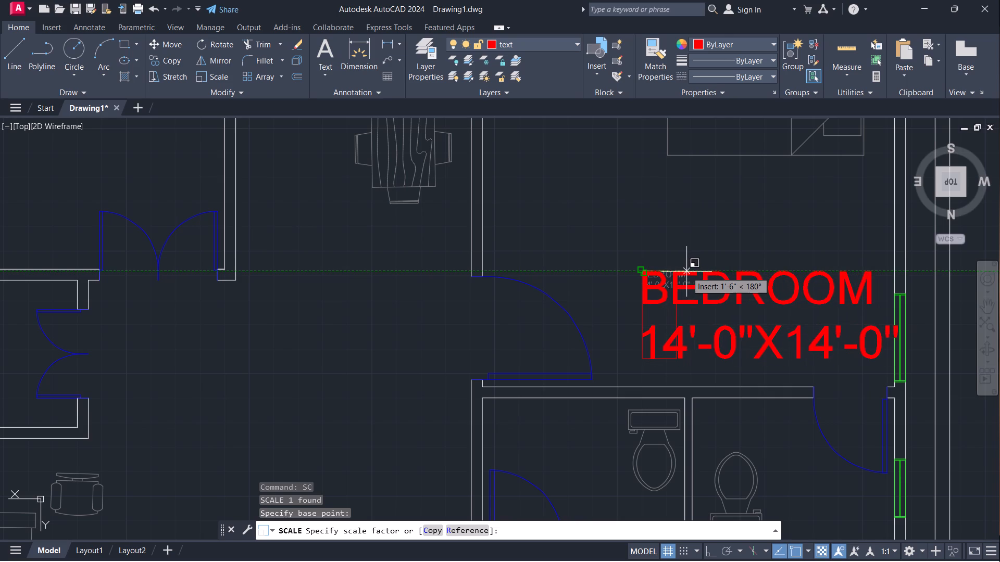
pyautogui.click(686, 272)
# Move the enlarged label up and to the left so it sits centrally below the bed in the upper bedroom.
pyautogui.click(658, 275)
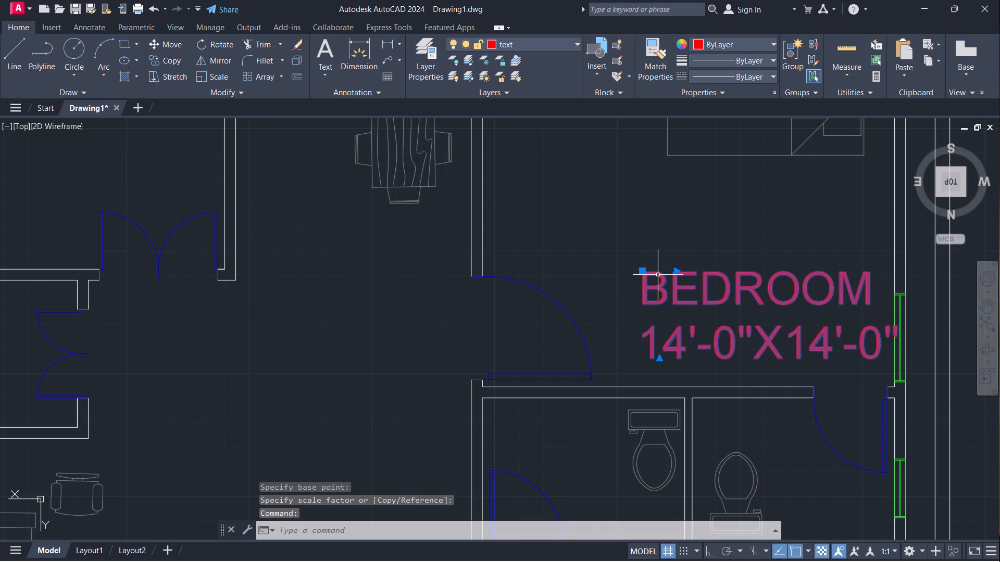
pyautogui.press('m')
pyautogui.press('Return')
pyautogui.moveTo(644, 270); pyautogui.dragTo(639, 262)
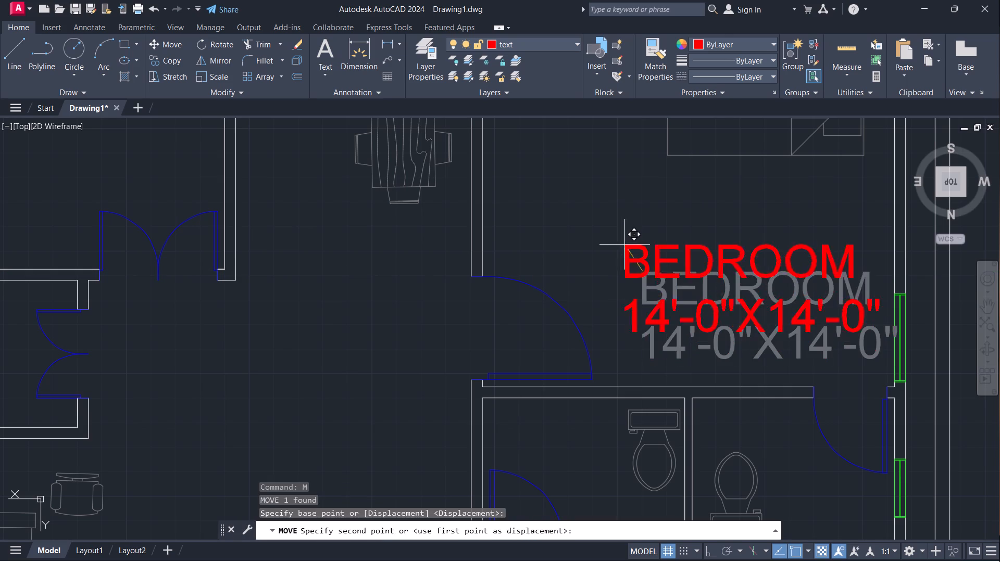
pyautogui.click(602, 213)
# Copy the upper bedroom label into the lower bedroom, just below its bed.
pyautogui.click(604, 215)
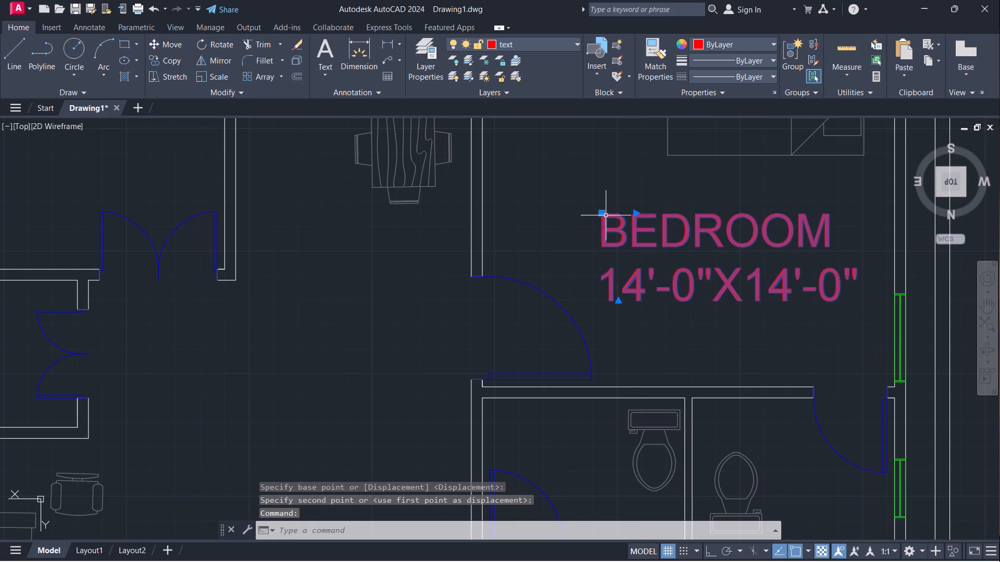
pyautogui.write('CO')
pyautogui.press('Return')
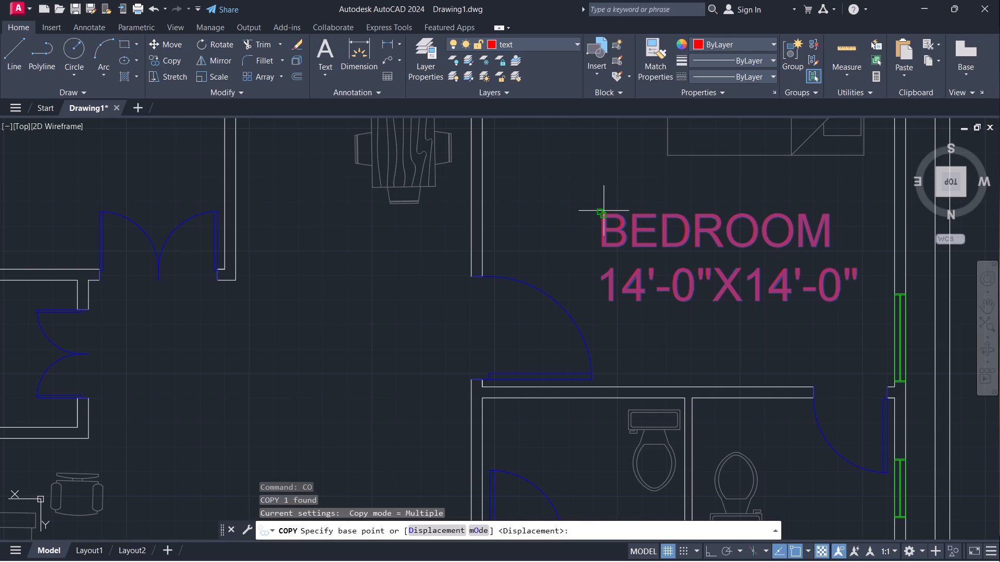
pyautogui.click(603, 213)
pyautogui.scroll(-3, 594, 196)
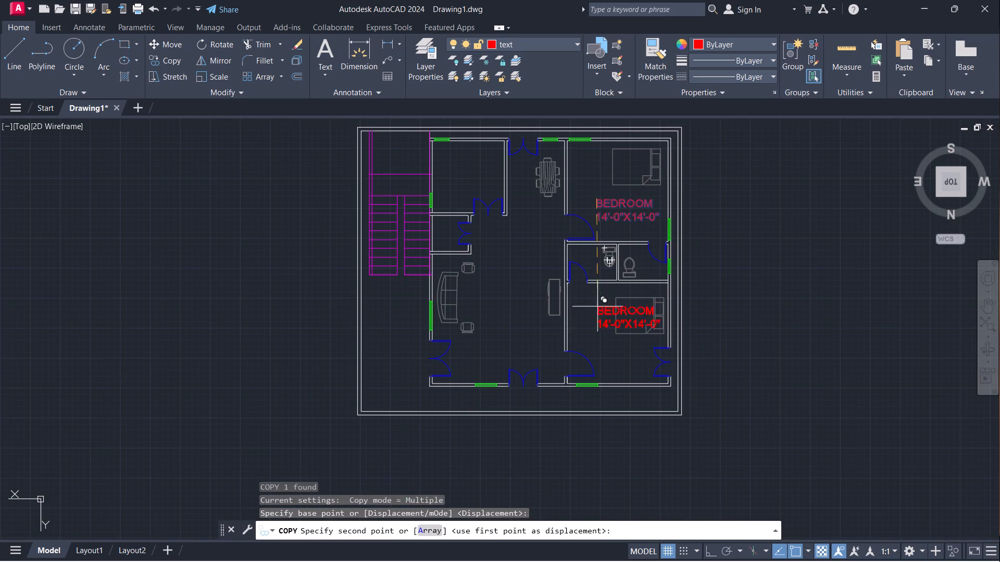
pyautogui.scroll(2, 598, 348)
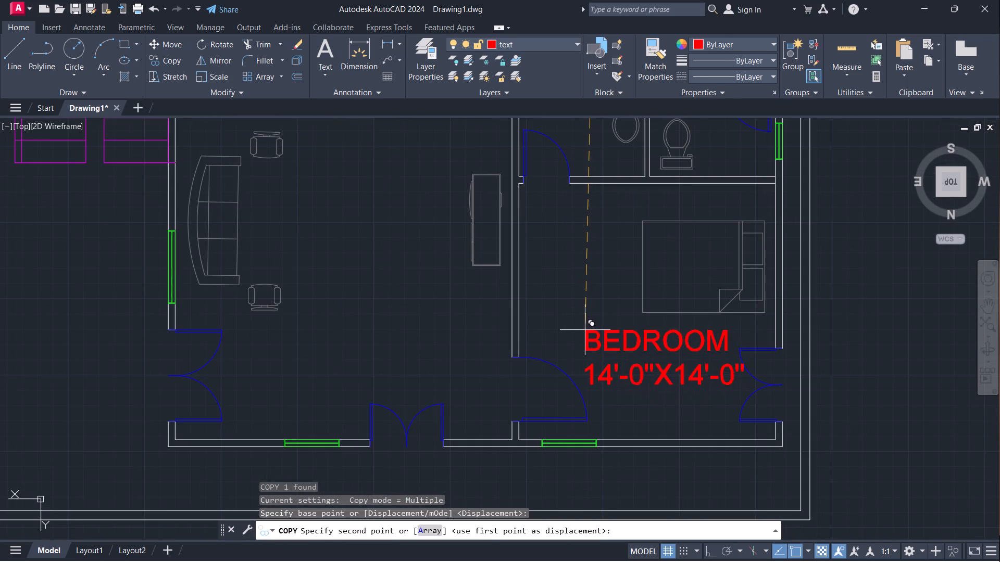
pyautogui.click(585, 330)
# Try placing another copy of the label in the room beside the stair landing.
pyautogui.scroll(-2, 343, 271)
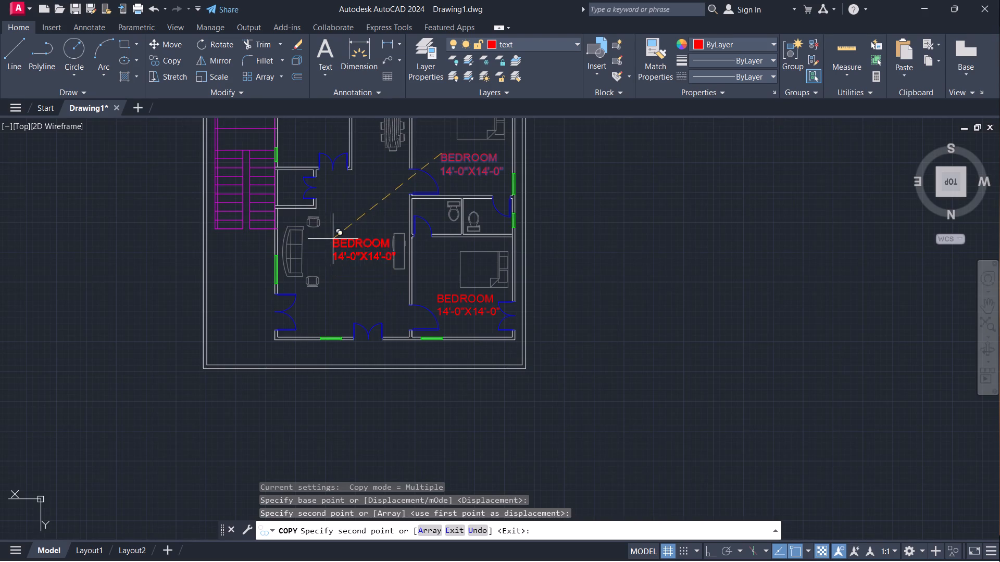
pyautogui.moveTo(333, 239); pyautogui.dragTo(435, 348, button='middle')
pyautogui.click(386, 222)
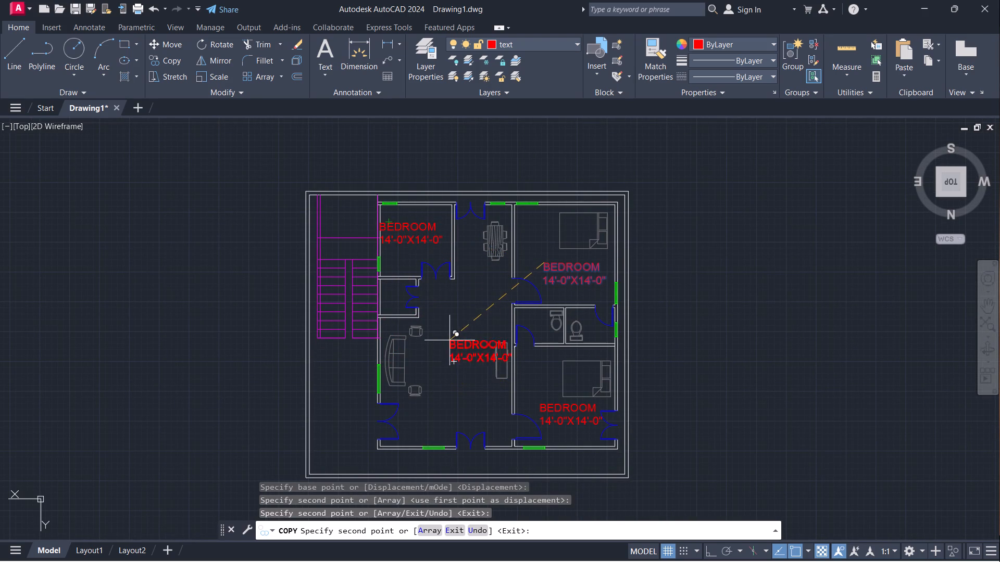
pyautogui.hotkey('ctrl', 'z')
# Place copies of the bedroom label in the room beside the stair landing and in the living room between sofa and entertainment unit.
pyautogui.scroll(-3, 482, 273)
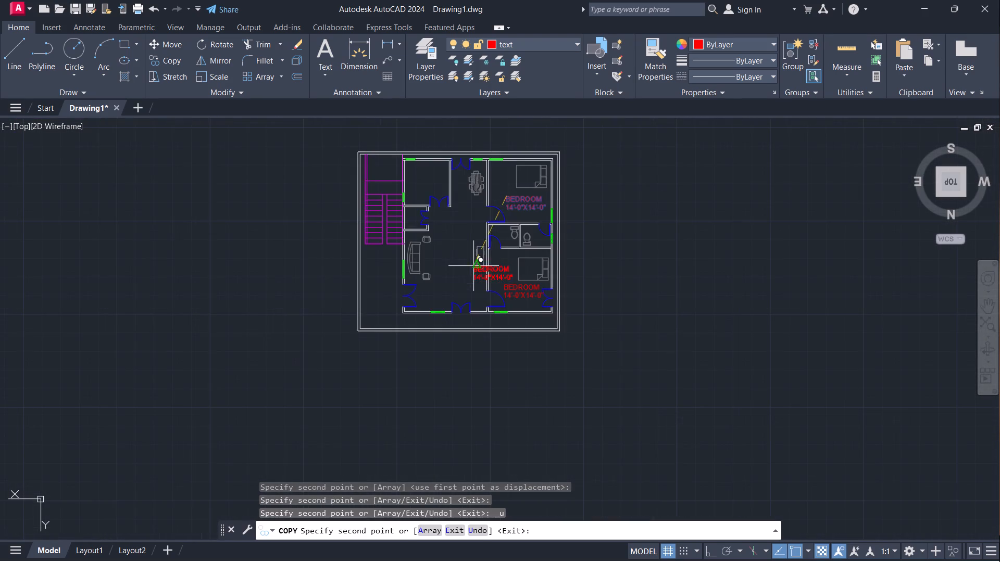
pyautogui.moveTo(445, 266); pyautogui.dragTo(478, 323, button='middle')
pyautogui.scroll(2, 456, 238)
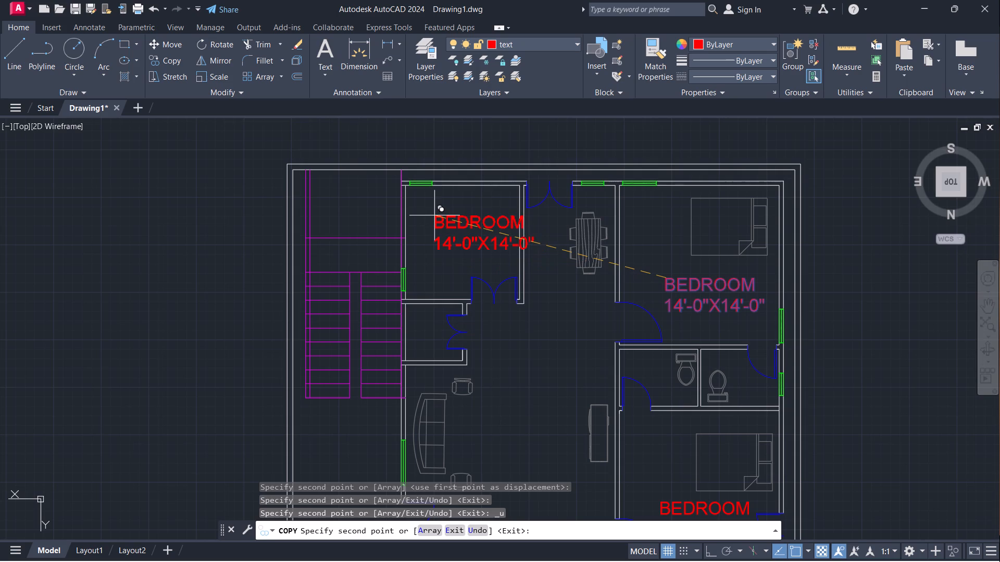
pyautogui.click(416, 211)
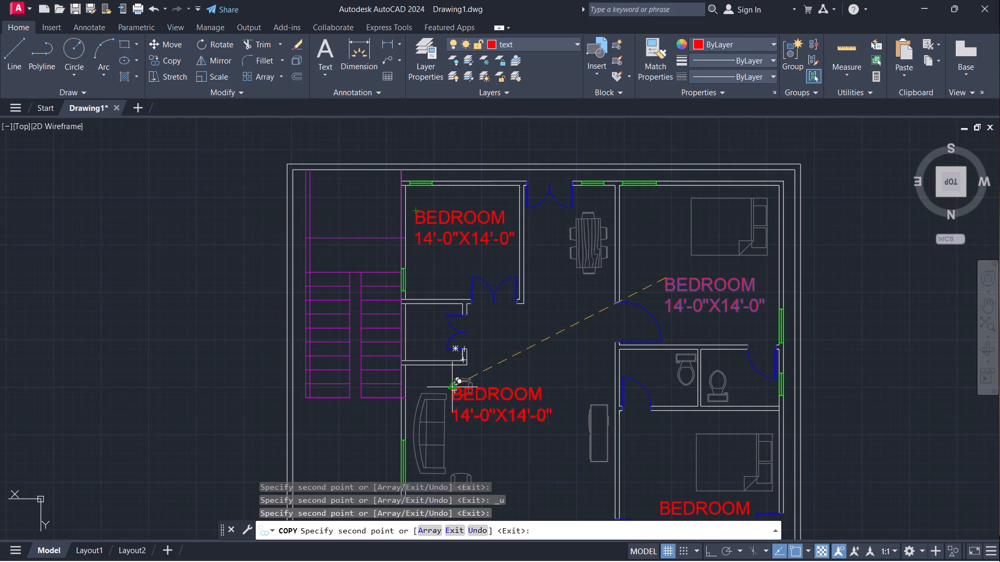
pyautogui.click(477, 427)
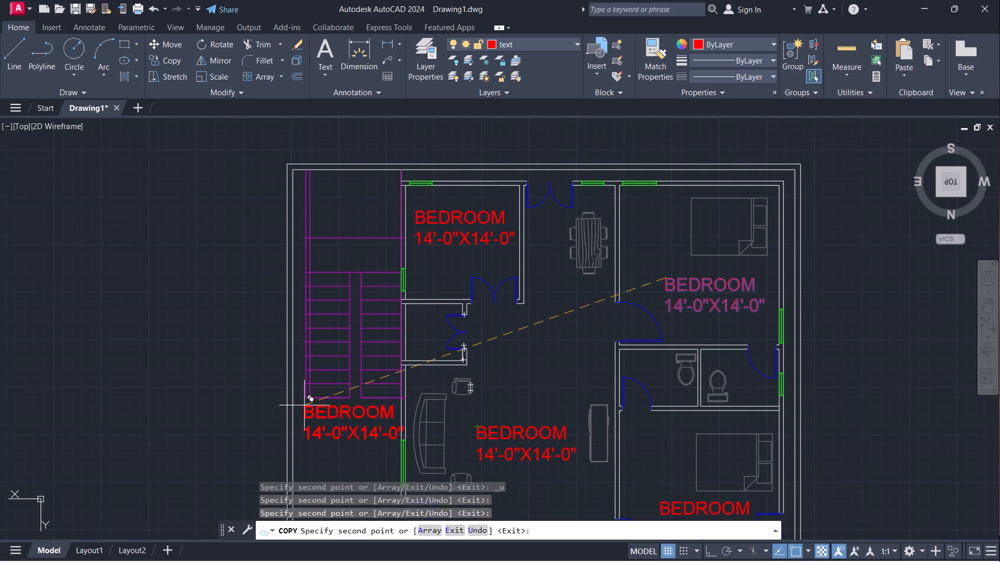
pyautogui.press('Escape')
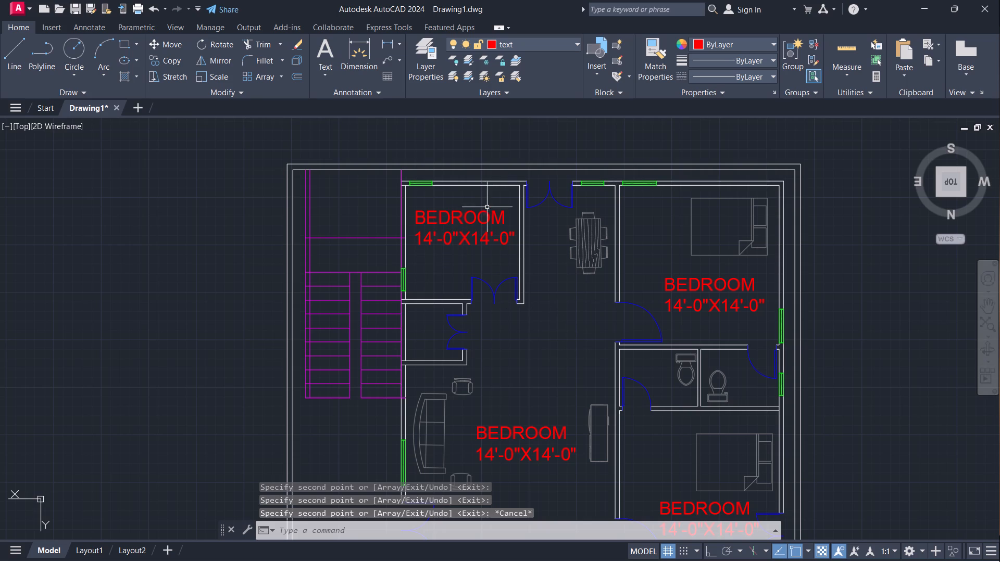
# Measure the inside width of the room beside the stair landing with a linear dimension, without placing it.
pyautogui.click(382, 44)
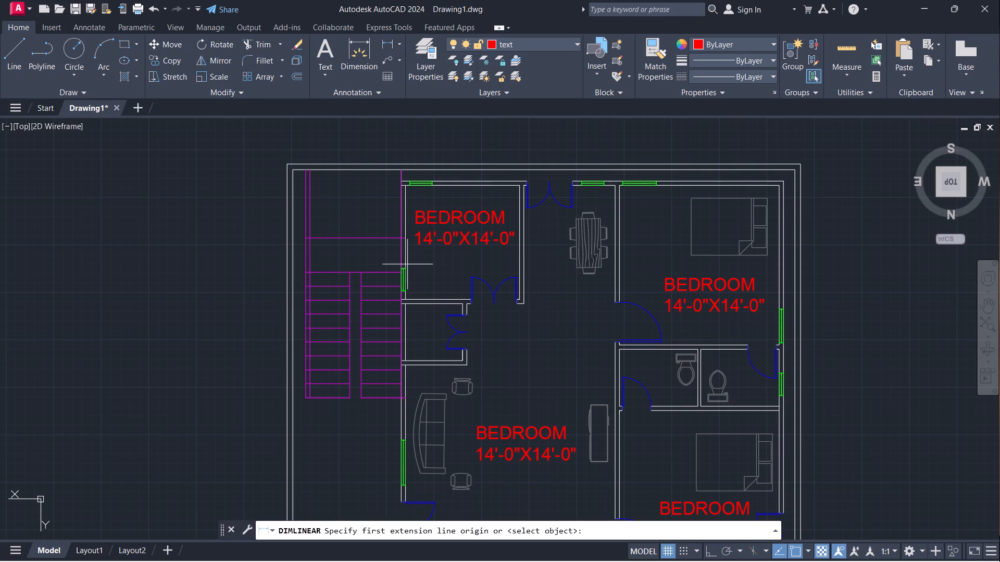
pyautogui.click(410, 259)
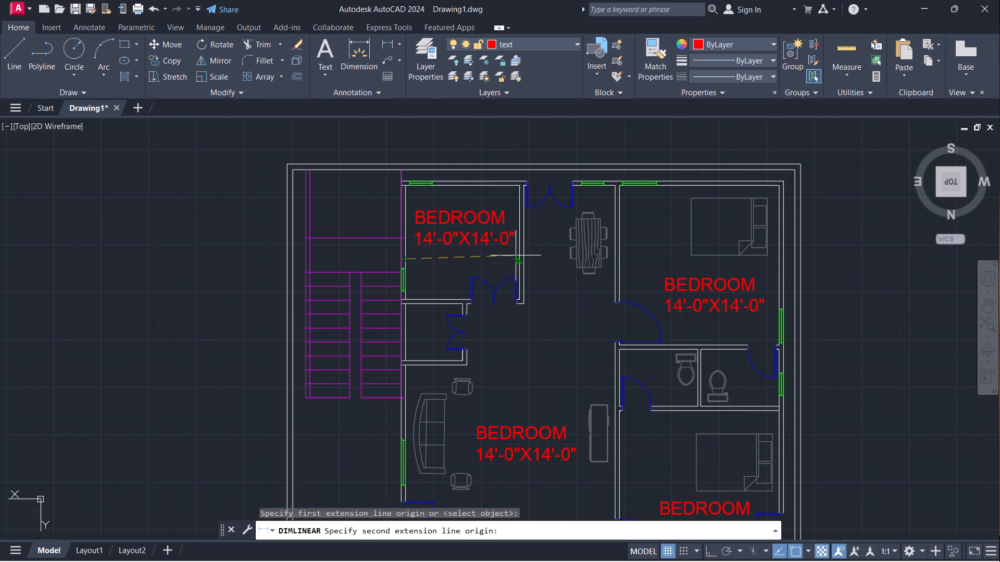
pyautogui.click(518, 258)
pyautogui.scroll(2, 466, 261)
pyautogui.press('Escape')
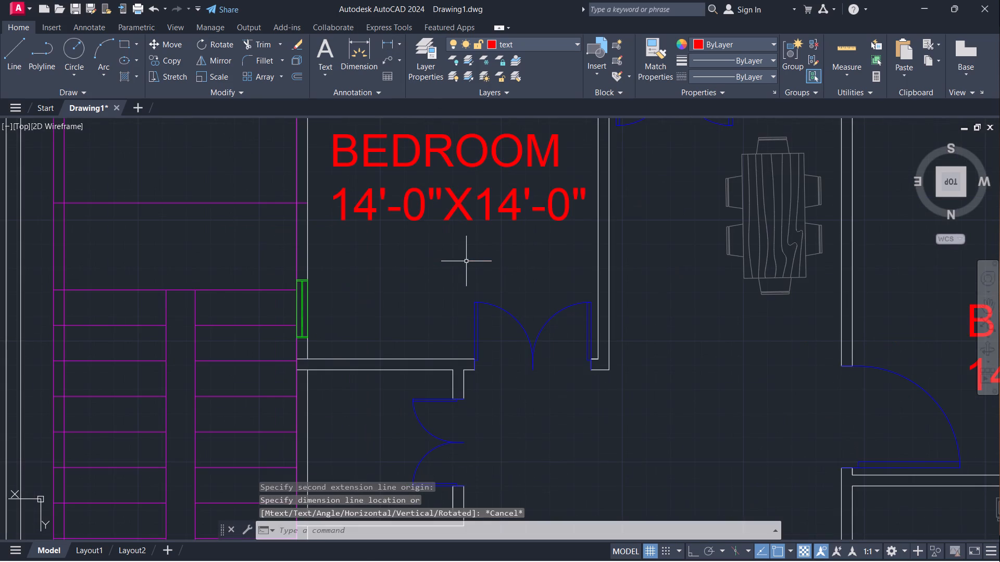
# Change the room name in the label beside the stair landing to KITCHEN.
pyautogui.doubleClick(530, 151)
pyautogui.press('Right')
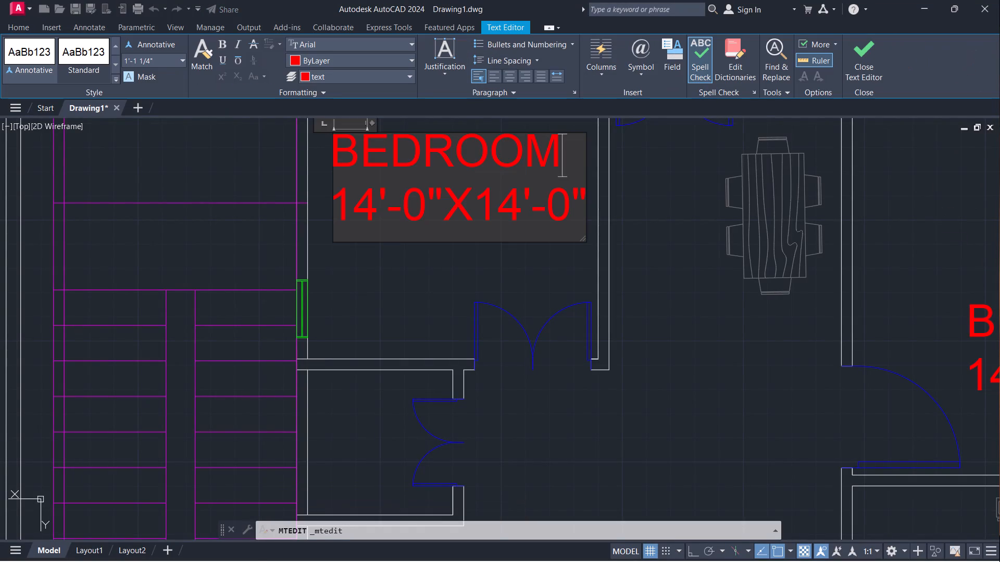
pyautogui.press('BackSpace')
pyautogui.press('BackSpace')
pyautogui.press('BackSpace')
pyautogui.press('BackSpace')
pyautogui.press('BackSpace')
pyautogui.press('BackSpace')
pyautogui.press('BackSpace')
pyautogui.press('BackSpace')
pyautogui.press('BackSpace')
pyautogui.press('BackSpace')
pyautogui.press('BackSpace')
pyautogui.press('BackSpace')
pyautogui.press('BackSpace')
pyautogui.press('BackSpace')
pyautogui.press('BackSpace')
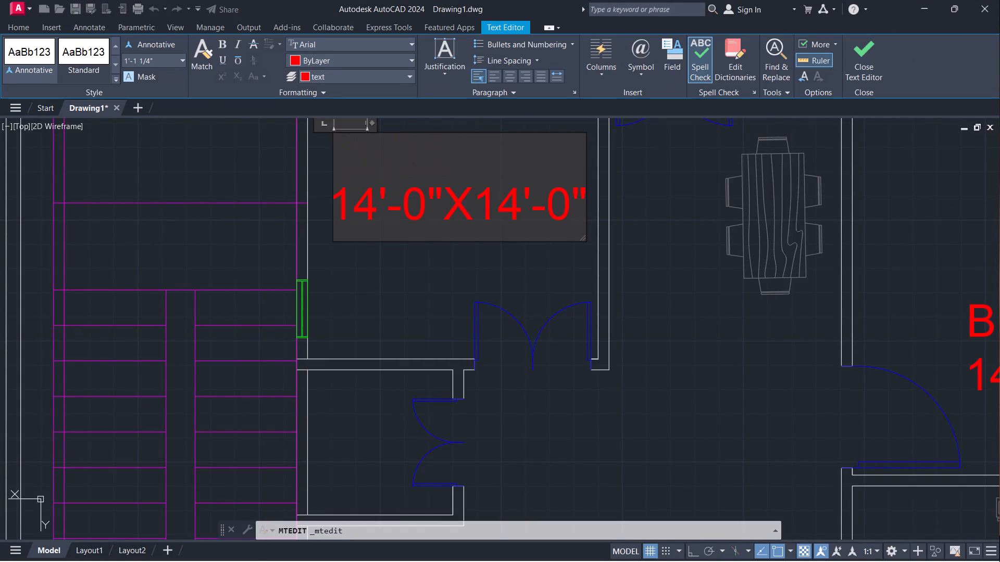
pyautogui.write('KITCHEN')
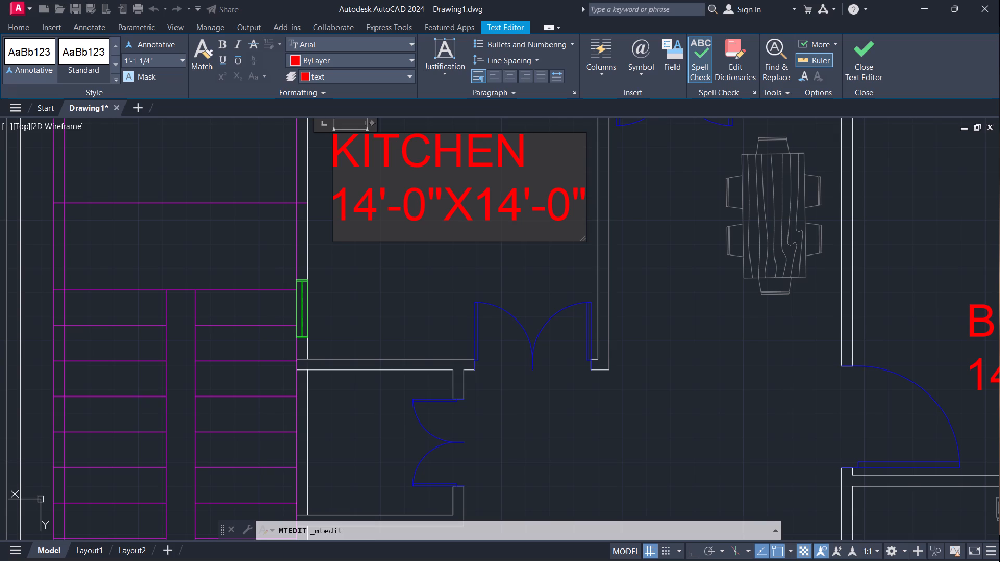
# Set the kitchen label's dimensions to 10'-0"X10'-0".
pyautogui.click(380, 210)
pyautogui.press('BackSpace')
pyautogui.press('0')
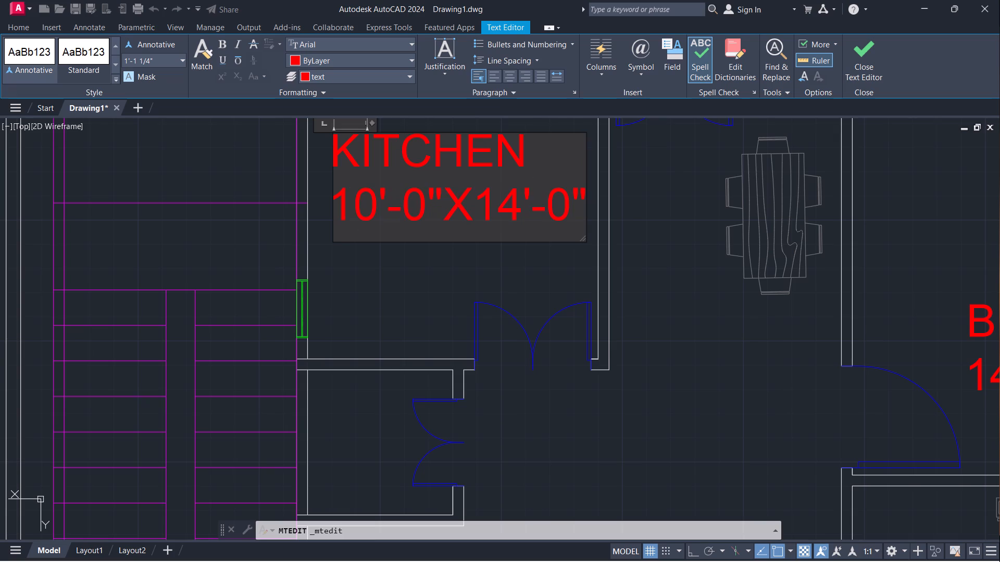
pyautogui.click(518, 218)
pyautogui.press('BackSpace')
pyautogui.press('0')
pyautogui.click(439, 274)
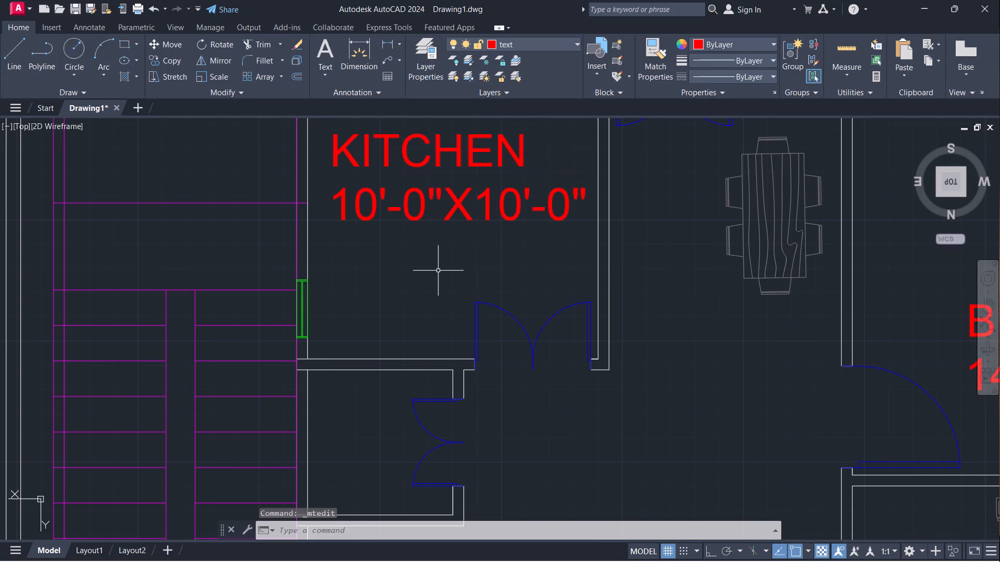
# Measure the living room's length from the small room's lower wall to the bottom exterior wall with a linear dimension, without placing it.
pyautogui.scroll(-2, 441, 256)
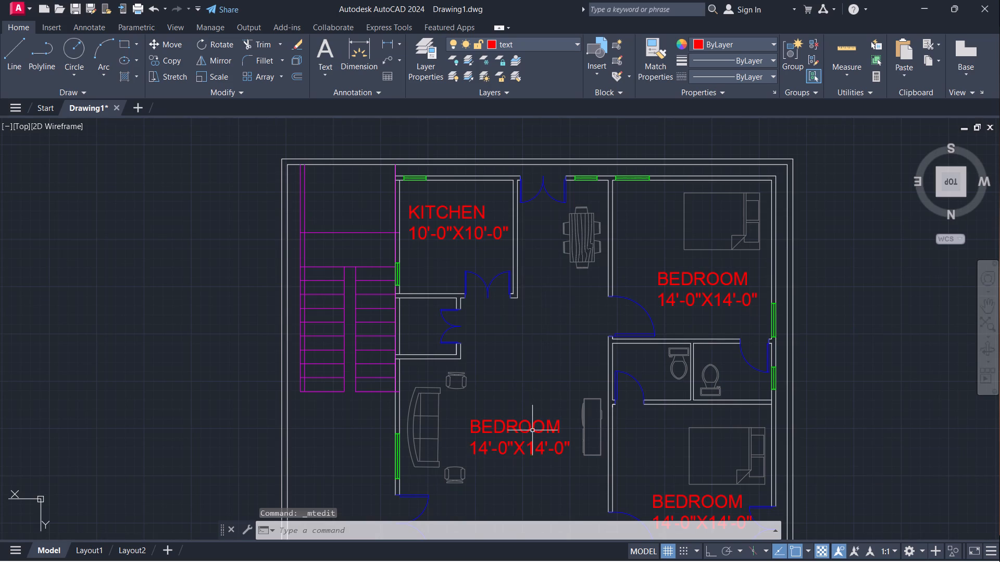
pyautogui.moveTo(534, 457); pyautogui.dragTo(539, 387, button='middle')
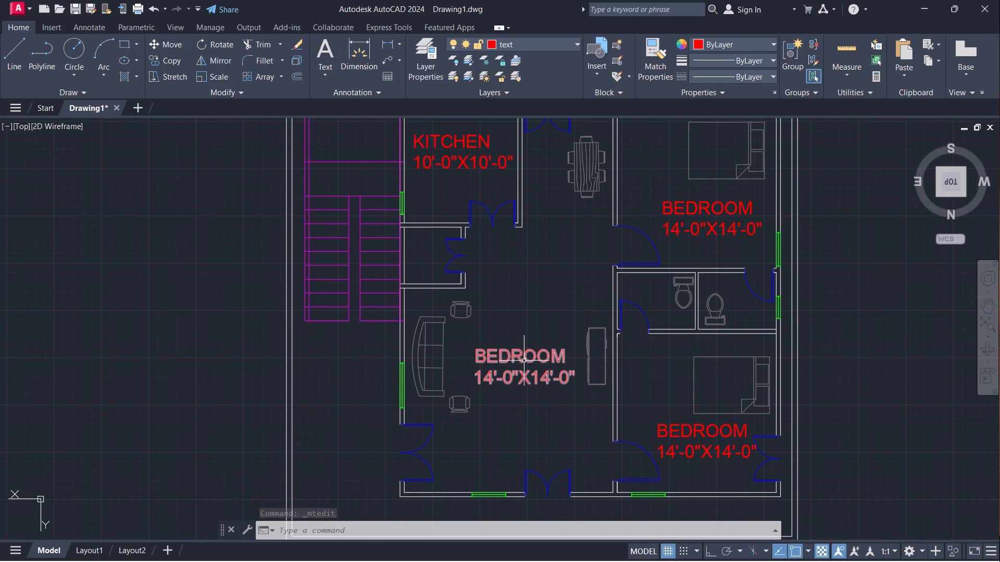
pyautogui.click(386, 37)
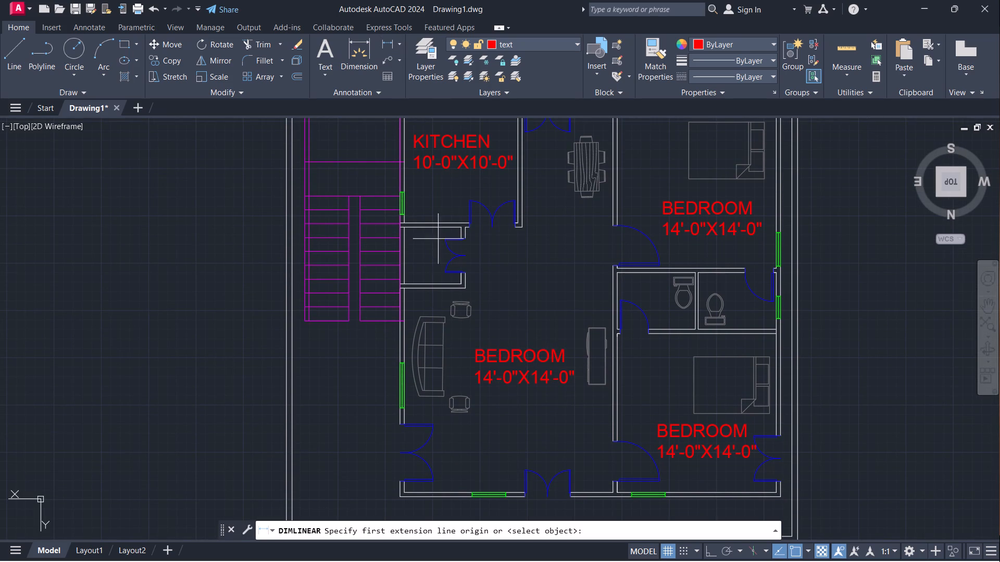
pyautogui.click(438, 289)
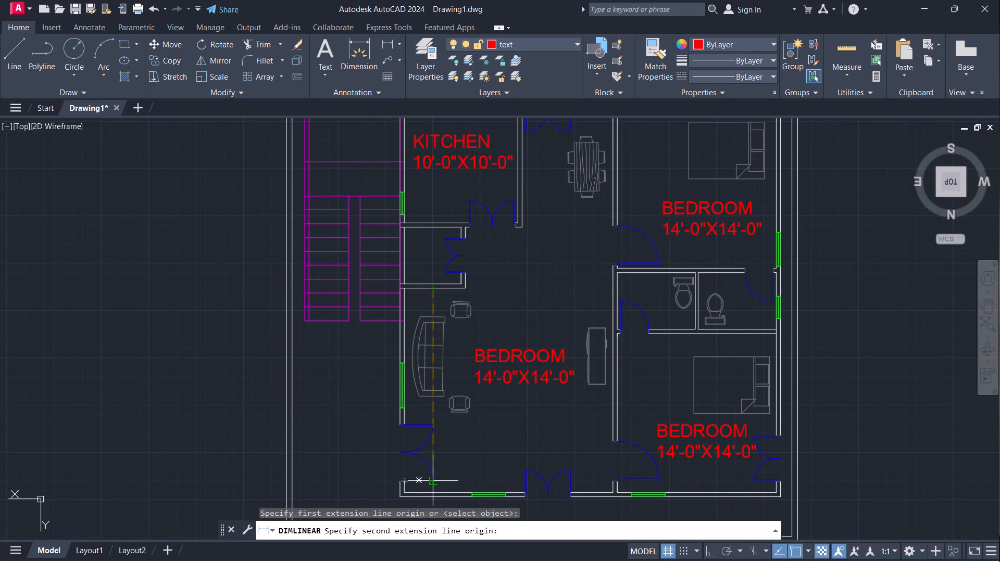
pyautogui.click(432, 492)
pyautogui.scroll(3, 468, 385)
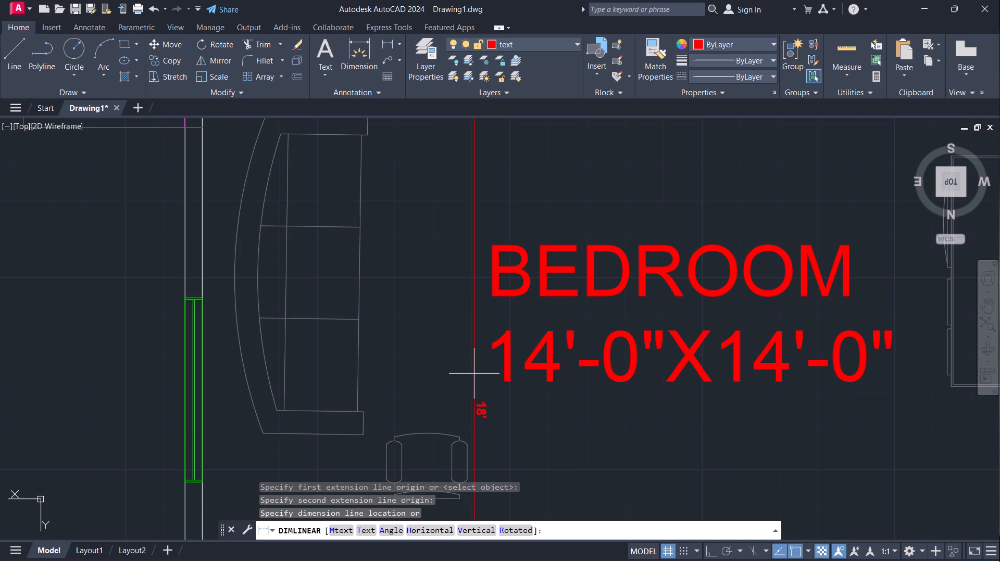
pyautogui.press('Escape')
# Measure the living room's inside width between its two side walls with a linear dimension, without placing it.
pyautogui.scroll(-2, 463, 327)
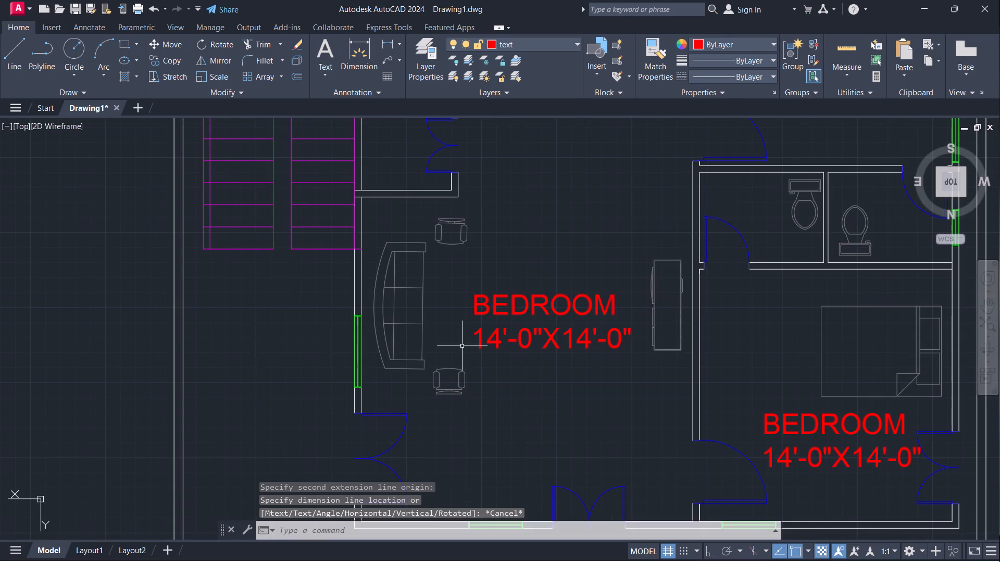
pyautogui.press('space')
pyautogui.click(361, 281)
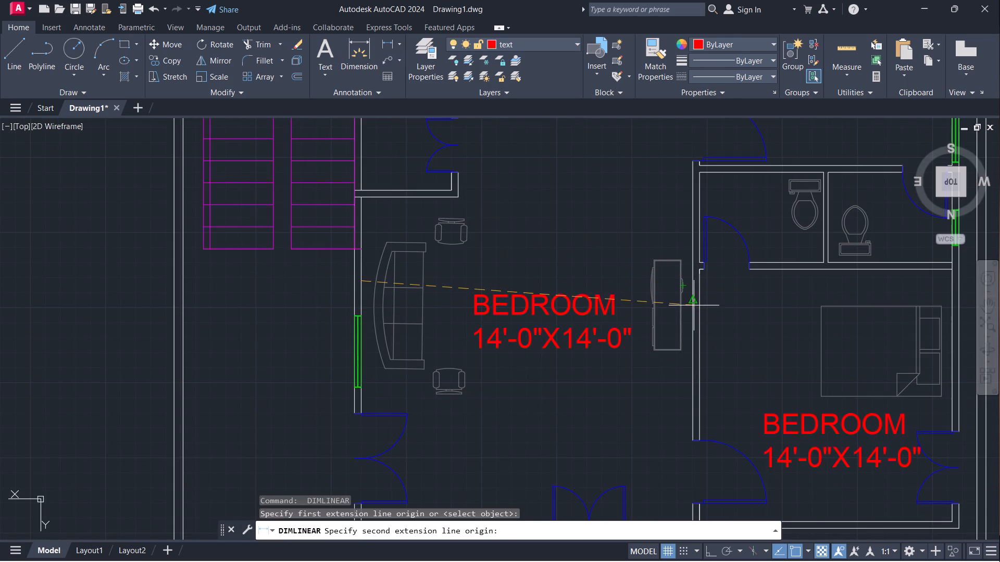
pyautogui.click(694, 279)
pyautogui.scroll(1, 653, 254)
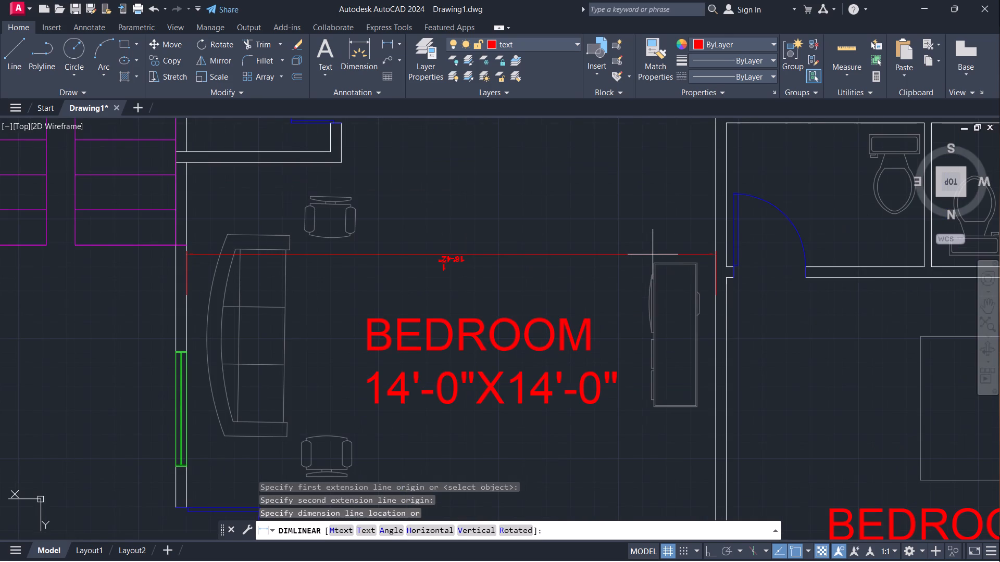
pyautogui.scroll(2, 474, 242)
pyautogui.press('Escape')
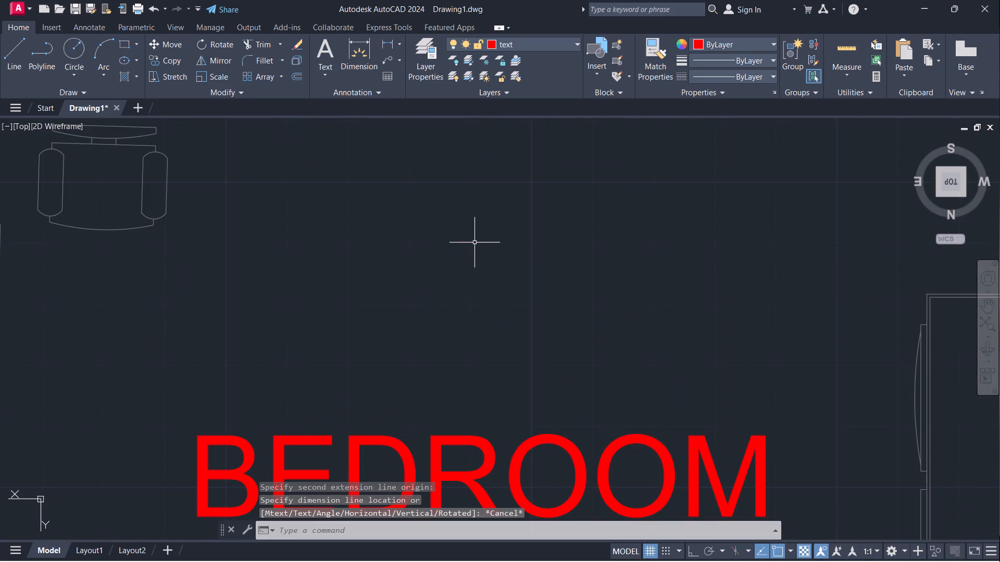
# Change the room name in the label between the sofa and the TV unit to LIVINGROOM.
pyautogui.scroll(-3, 495, 223)
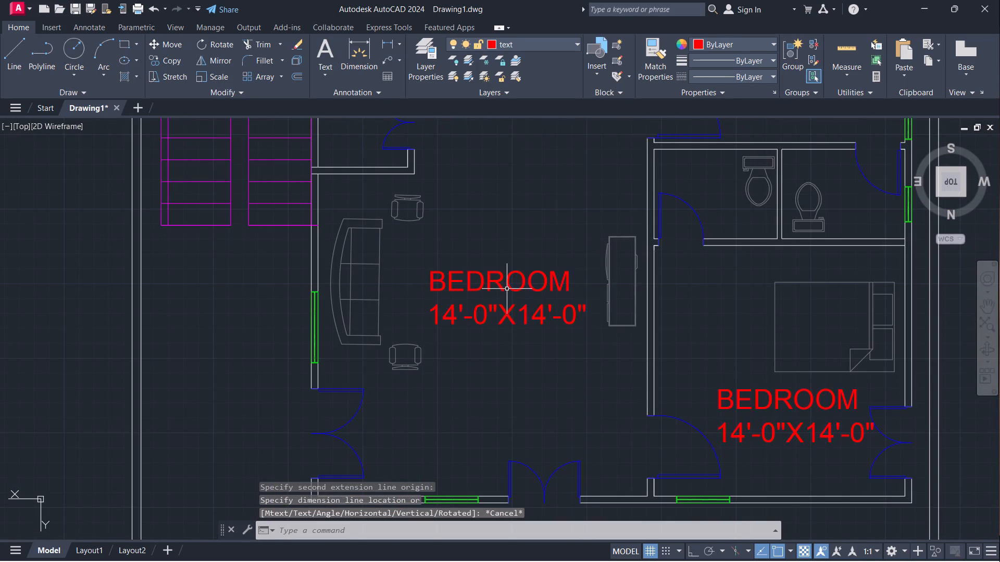
pyautogui.doubleClick(508, 288)
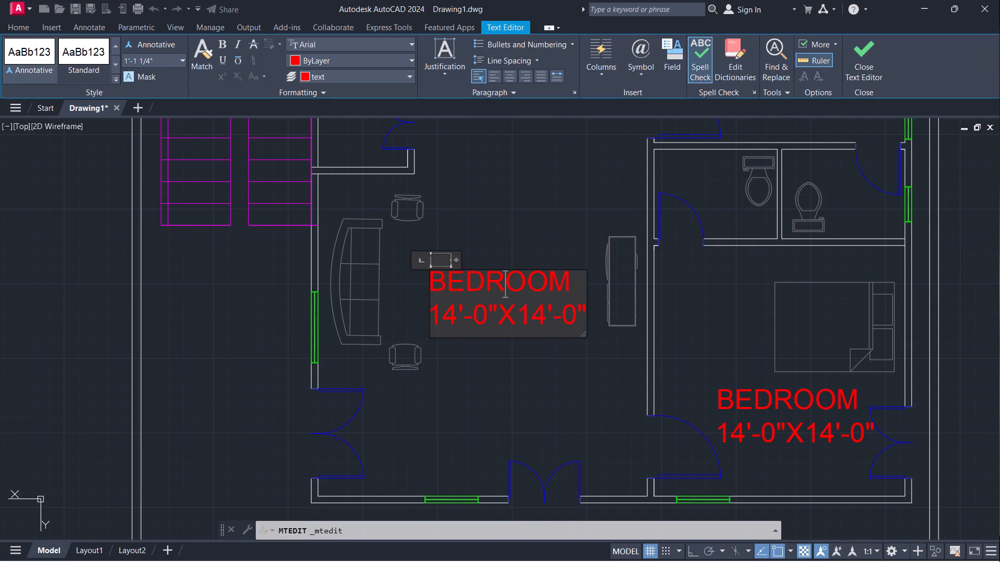
pyautogui.press('BackSpace')
pyautogui.press('BackSpace')
pyautogui.press('BackSpace')
pyautogui.press('BackSpace')
pyautogui.press('BackSpace')
pyautogui.press('BackSpace')
pyautogui.press('BackSpace')
pyautogui.press('BackSpace')
pyautogui.press('BackSpace')
pyautogui.press('BackSpace')
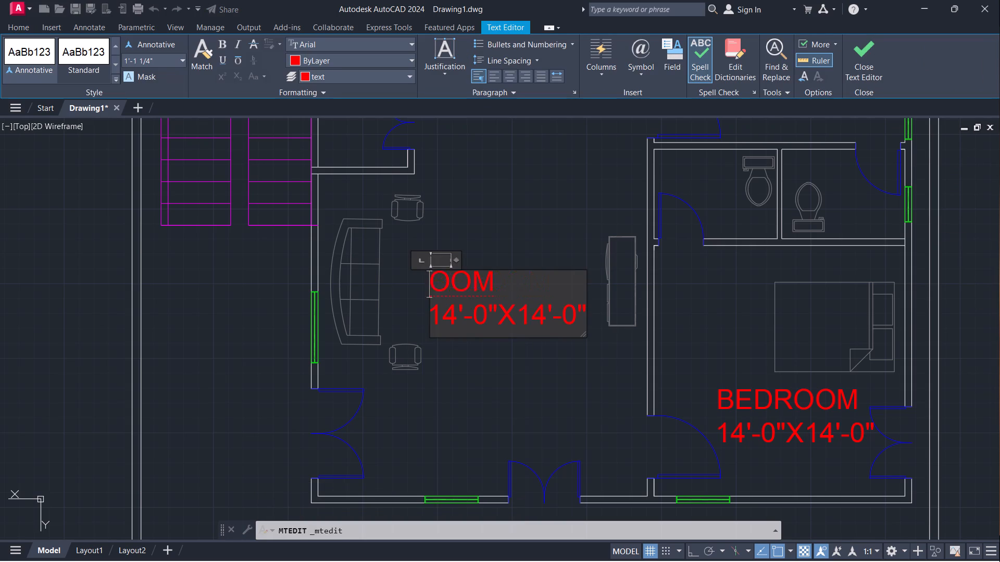
pyautogui.write('LIVIN')
pyautogui.write('GR')
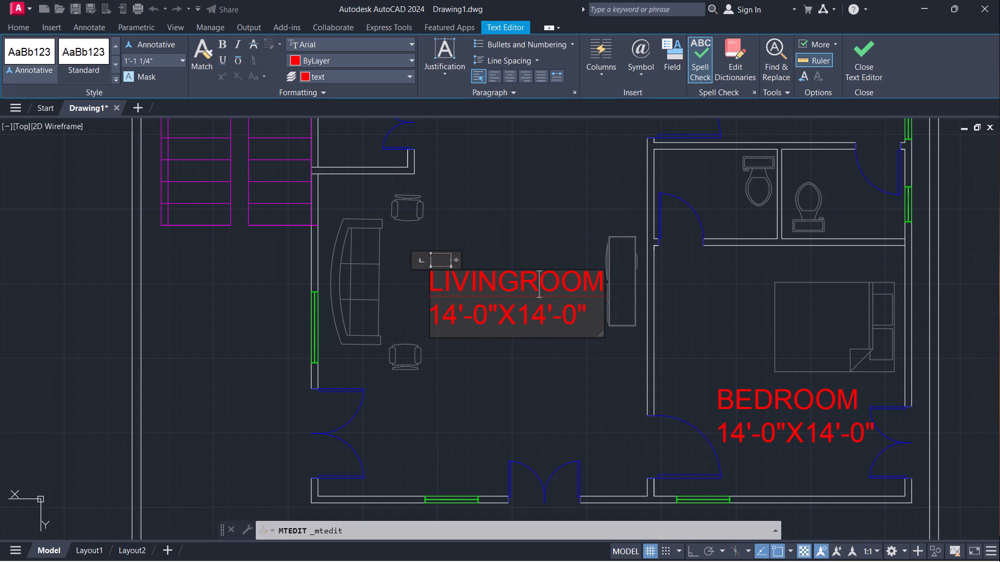
# Set the living room label's dimensions to 18'-4.5"X18'-0".
pyautogui.click(457, 320)
pyautogui.press('BackSpace')
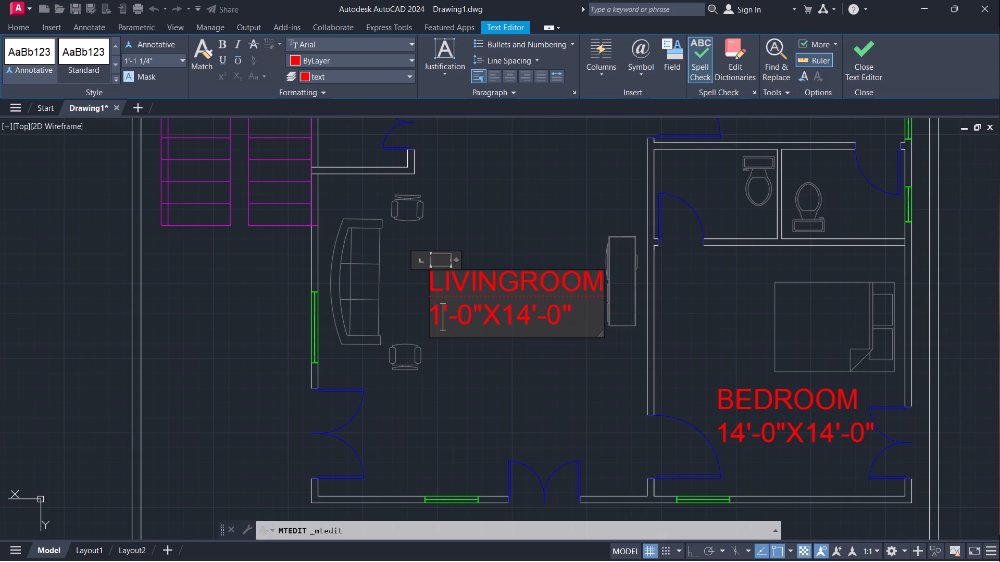
pyautogui.press('8')
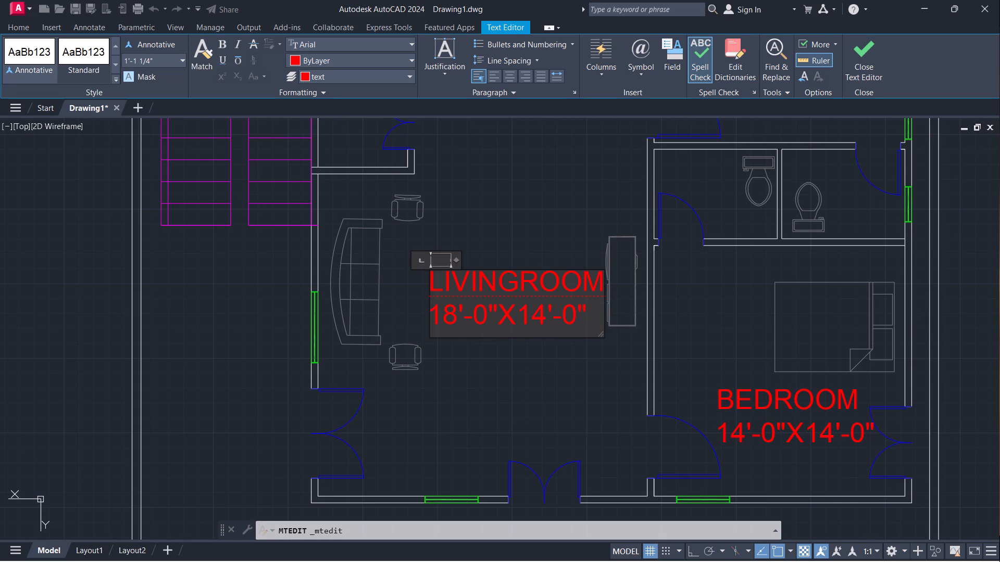
pyautogui.click(484, 322)
pyautogui.press('BackSpace')
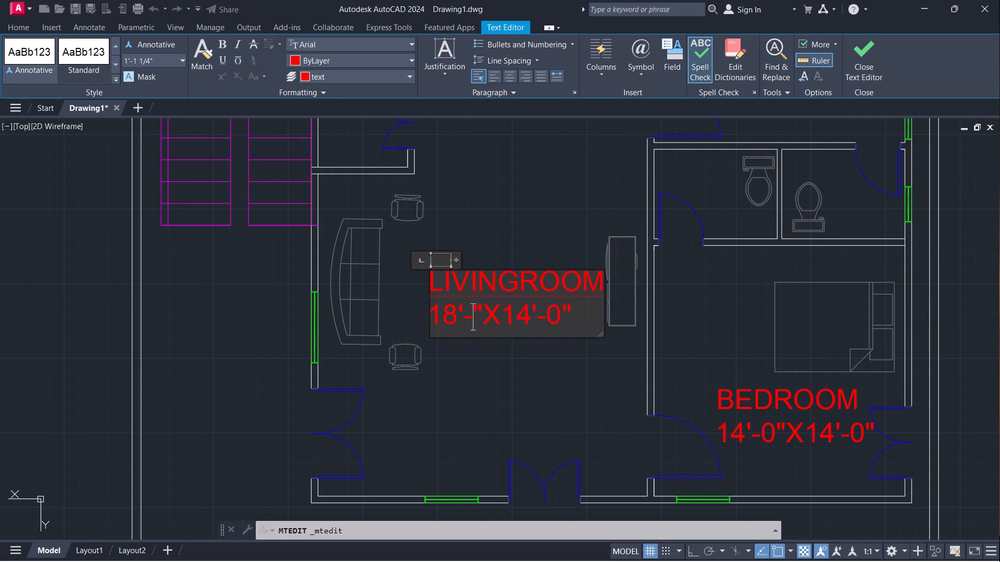
pyautogui.press('4')
pyautogui.write('.5')
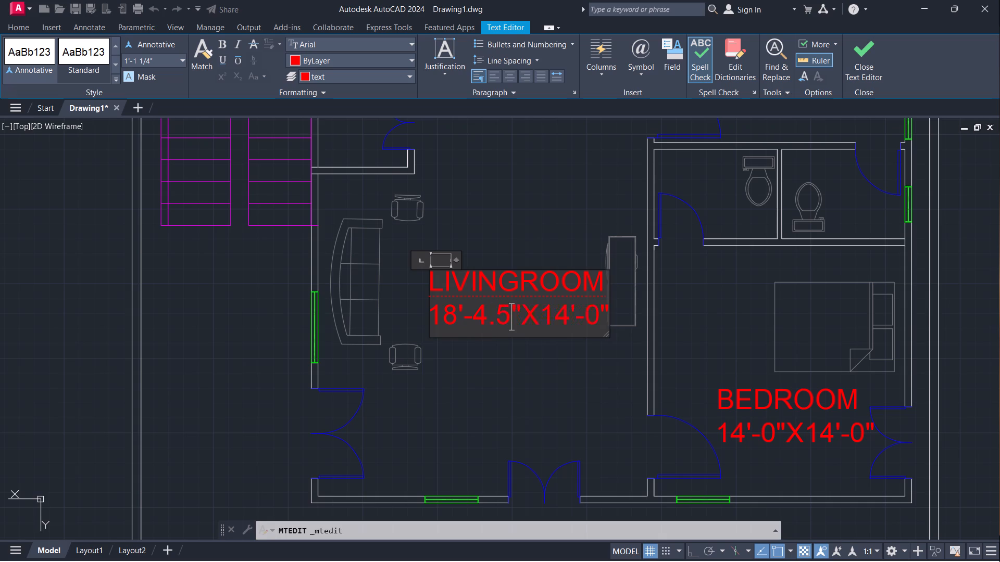
pyautogui.click(569, 317)
pyautogui.press('BackSpace')
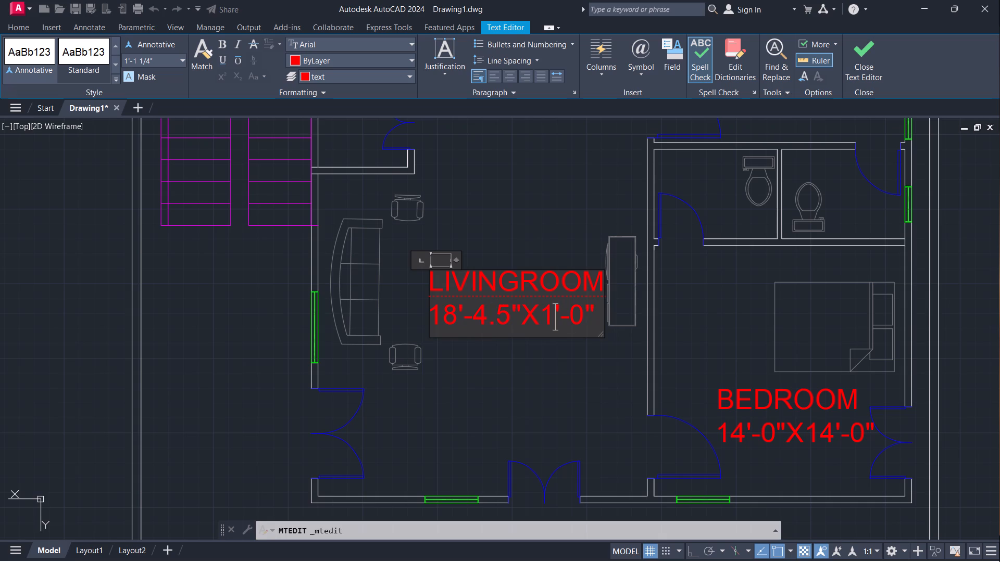
pyautogui.press('8')
pyautogui.click(552, 384)
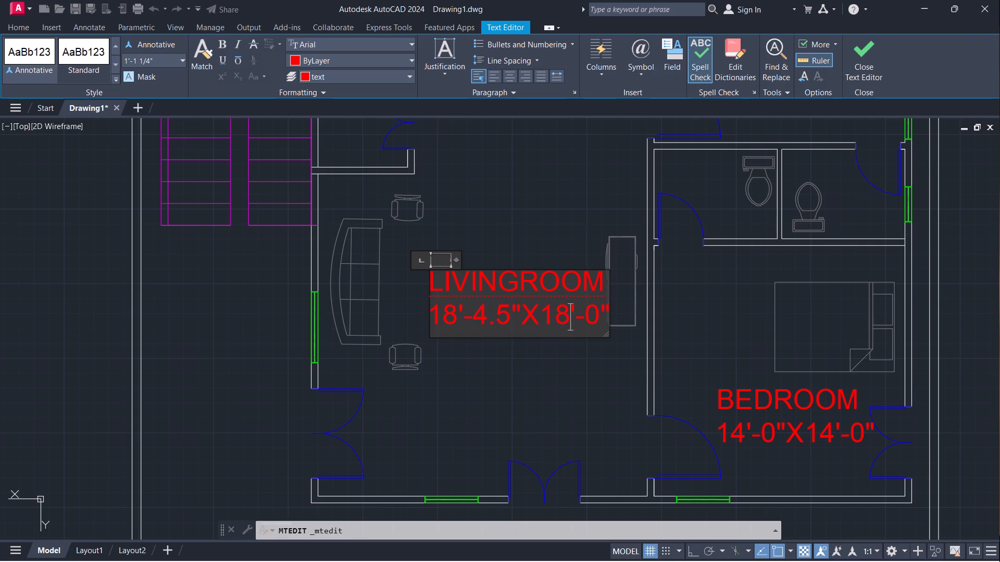
# Rotate the living room label about its corner so that it reads vertically upward.
pyautogui.click(430, 275)
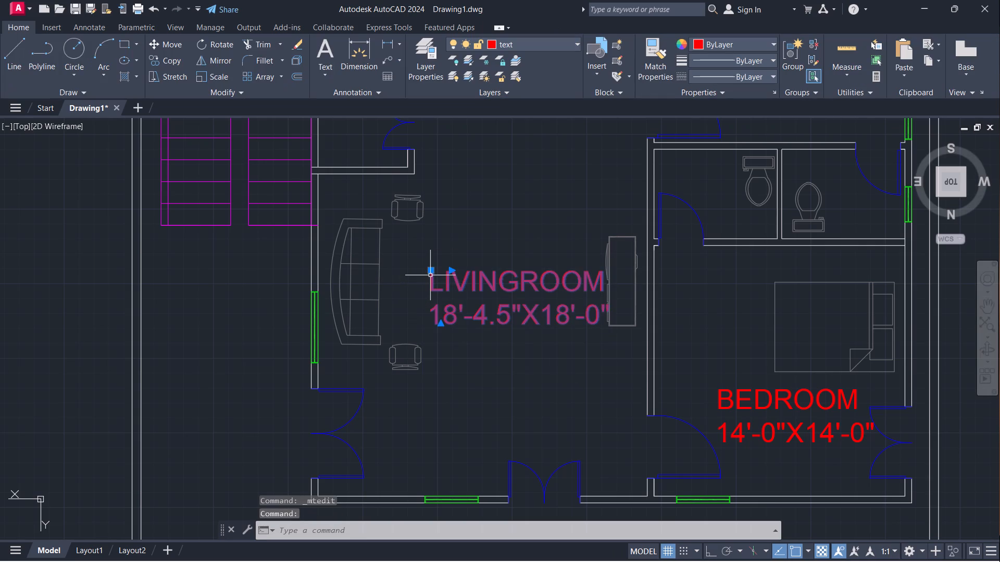
pyautogui.write('RO')
pyautogui.press('Return')
pyautogui.click(426, 272)
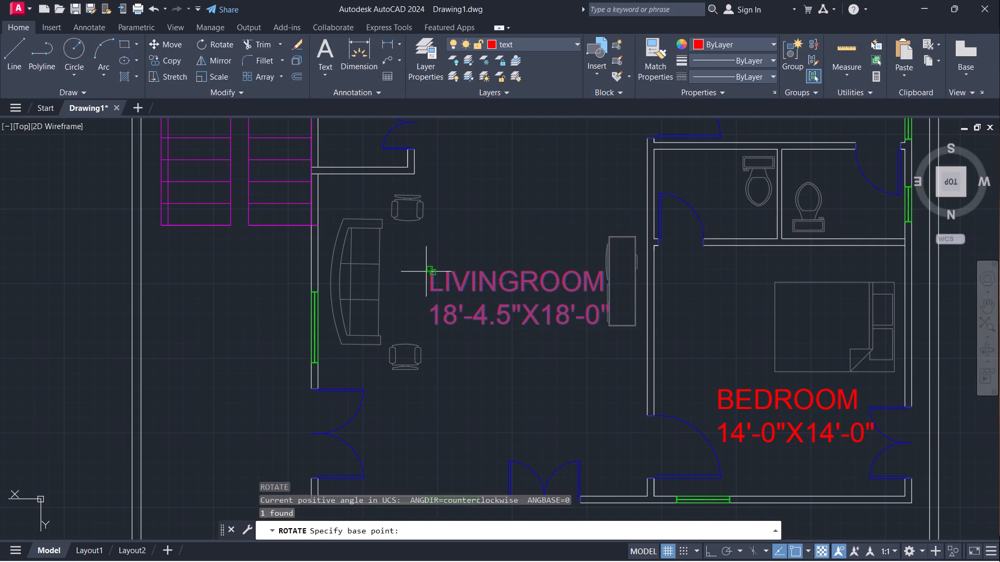
pyautogui.click(431, 315)
# Move the rotated living room label down into the open floor between the sofa and the TV unit.
pyautogui.click(443, 268)
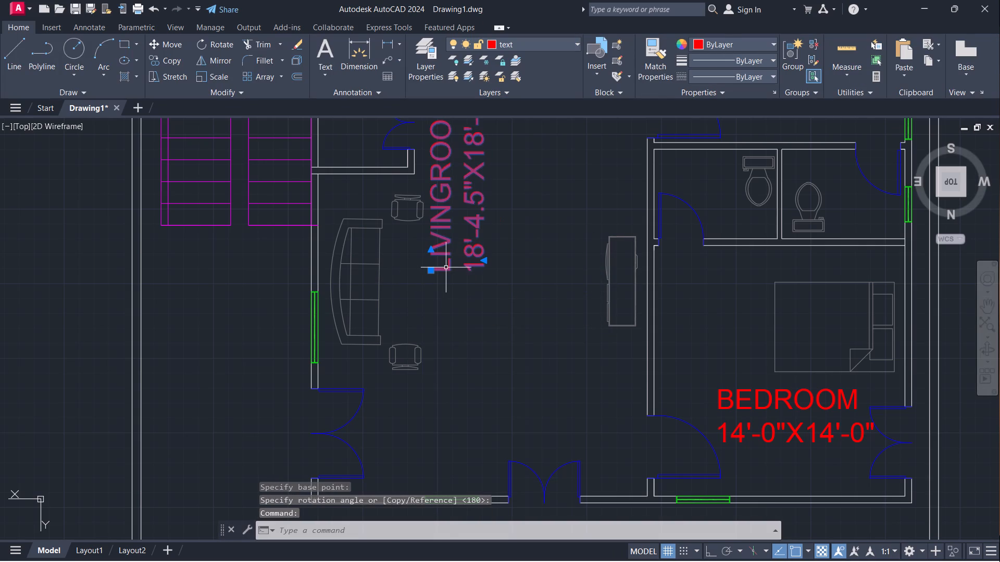
pyautogui.press('m')
pyautogui.press('Return')
pyautogui.click(435, 267)
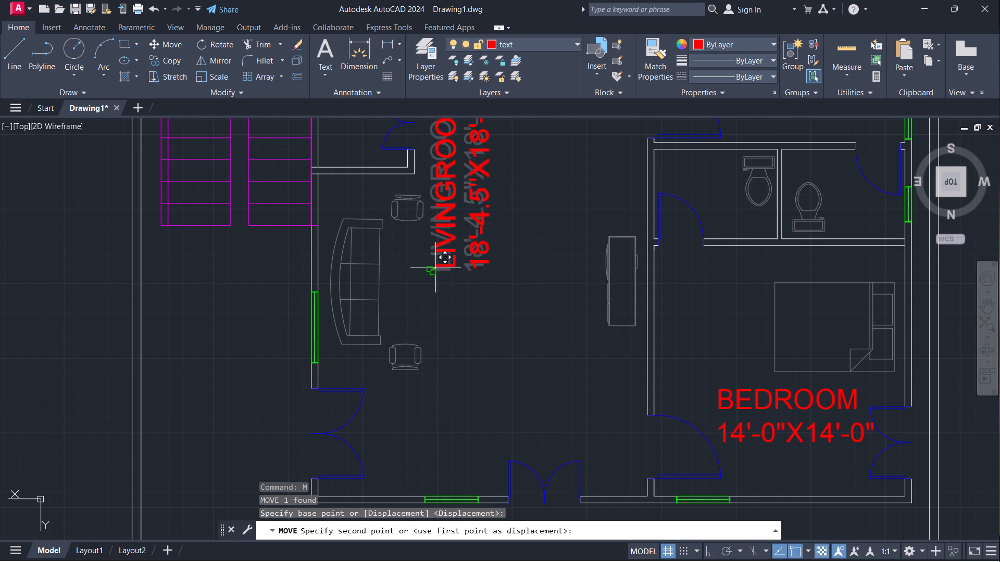
pyautogui.click(469, 378)
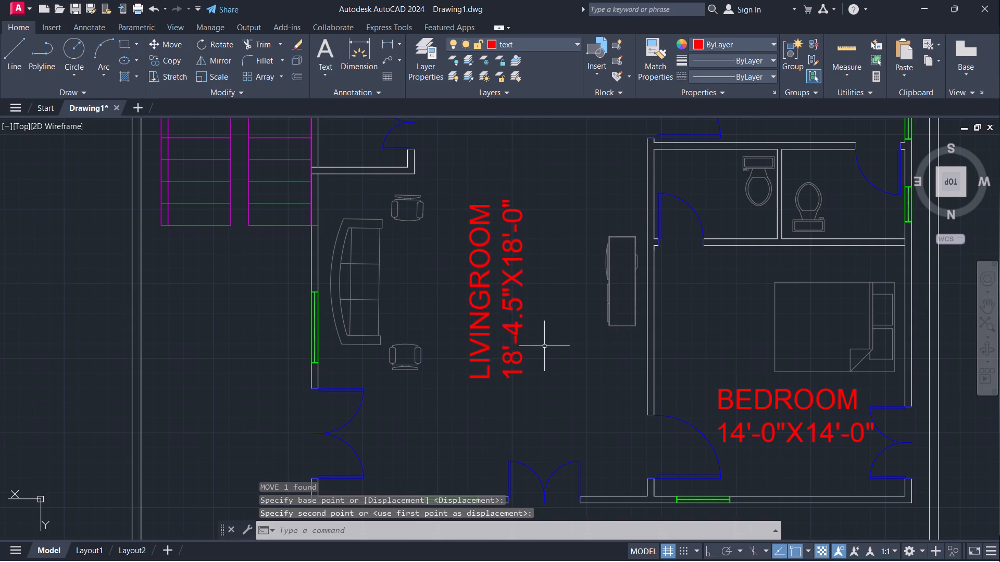
# Add a multiline text label POOJA with 5'-0"X5'-0" beneath it in the small room beside the stairs.
pyautogui.scroll(-1, 547, 349)
pyautogui.moveTo(548, 354); pyautogui.dragTo(547, 440, button='middle')
pyautogui.scroll(2, 427, 297)
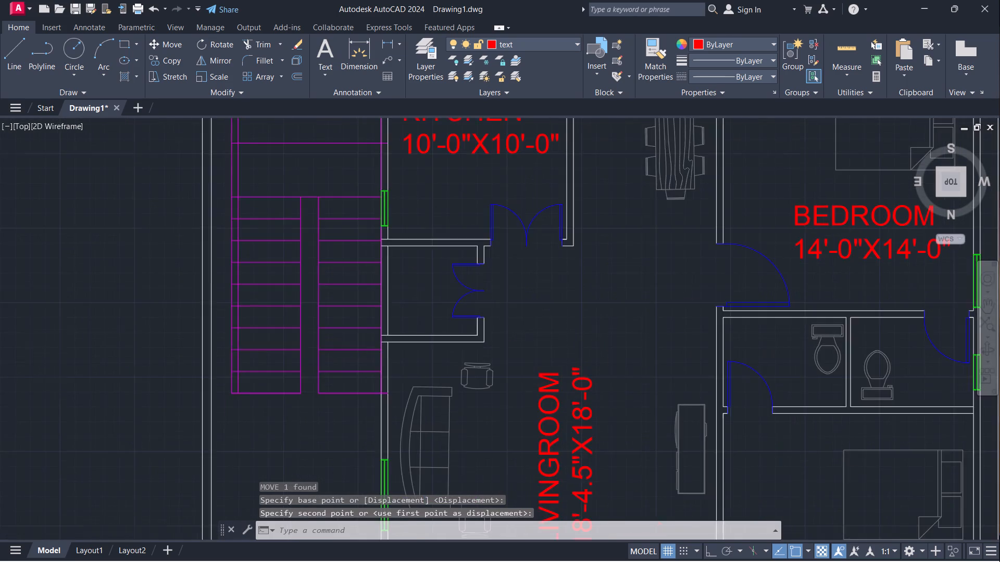
pyautogui.write('MT')
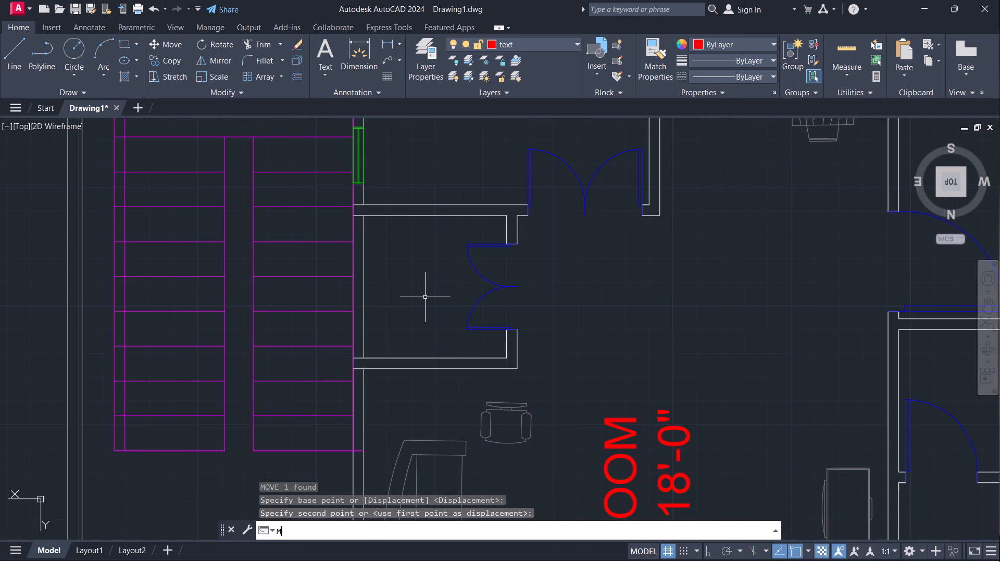
pyautogui.press('Return')
pyautogui.click(396, 305)
pyautogui.click(394, 281)
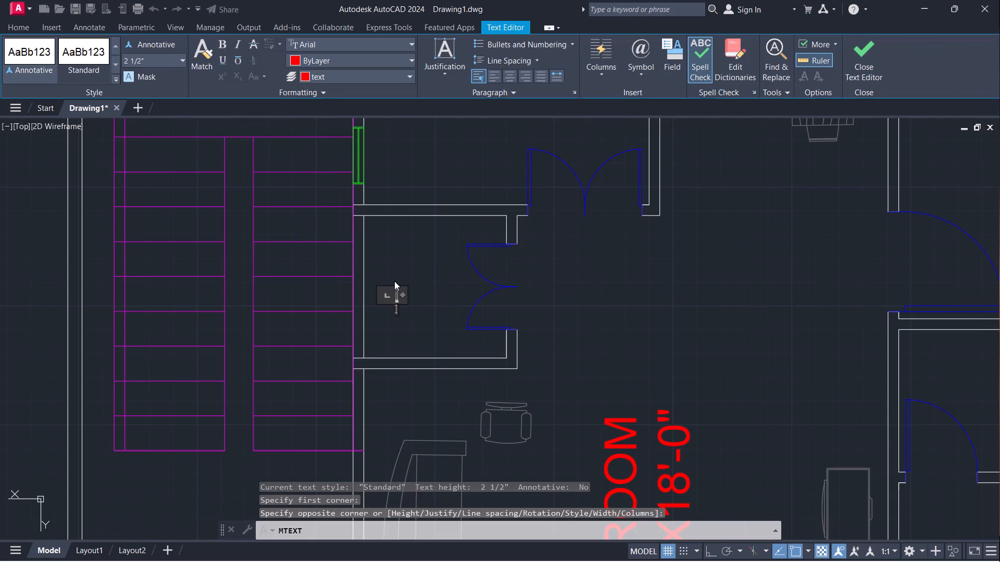
pyautogui.write('POOJA')
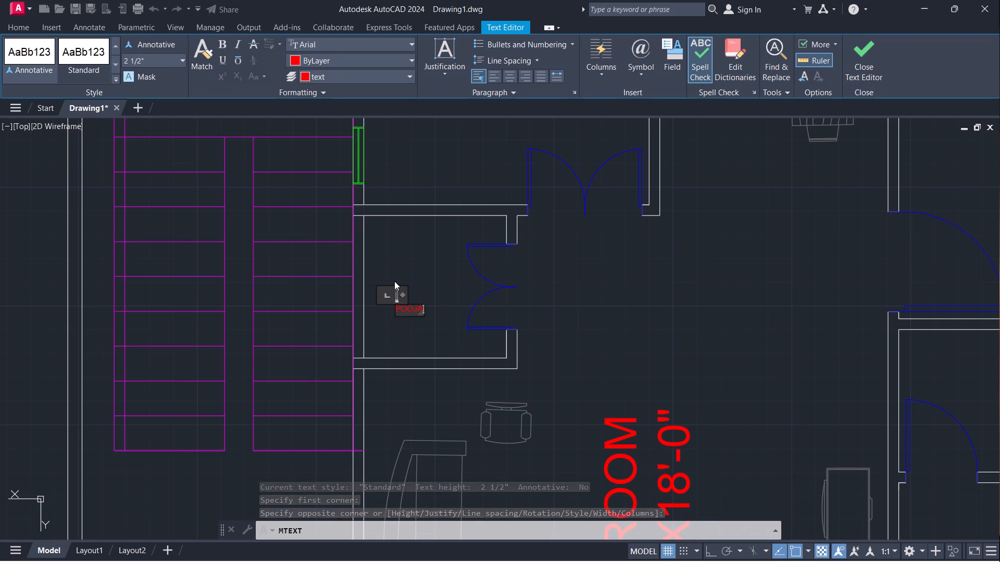
pyautogui.press('Return')
pyautogui.press('5')
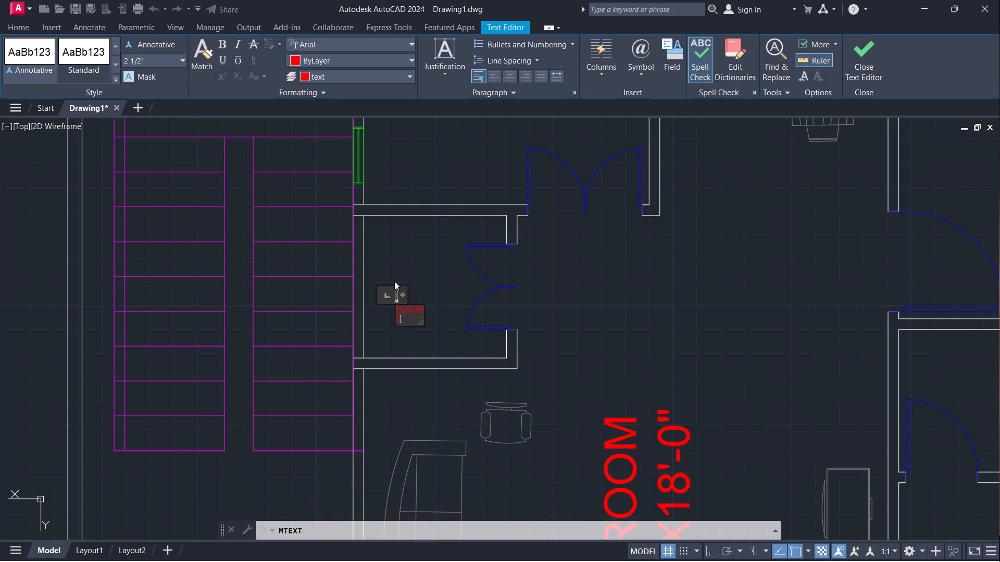
pyautogui.write('\'-0"')
pyautogui.press('x')
pyautogui.press('5')
pyautogui.write("'-0")
pyautogui.hotkey('shift', '"')
pyautogui.click(411, 333)
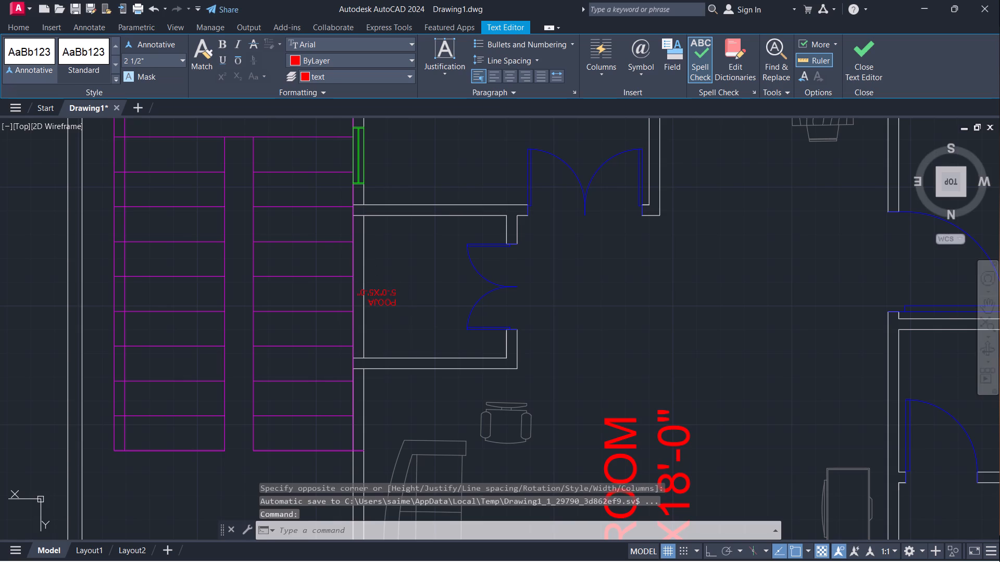
# Rotate the POOJA label about its corner so that it reads vertically upward inside the small room.
pyautogui.click(395, 309)
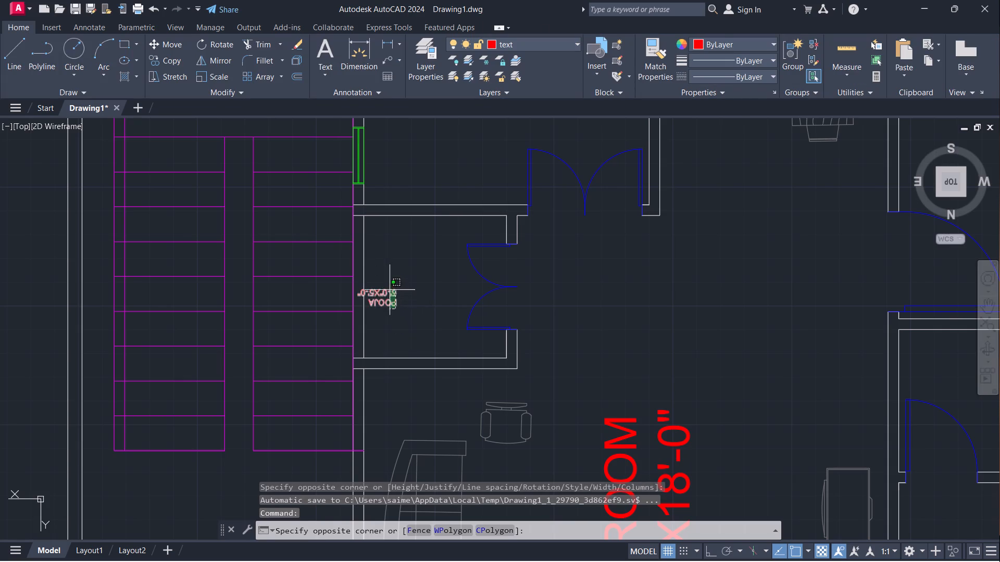
pyautogui.click(389, 289)
pyautogui.write('RO')
pyautogui.press('Return')
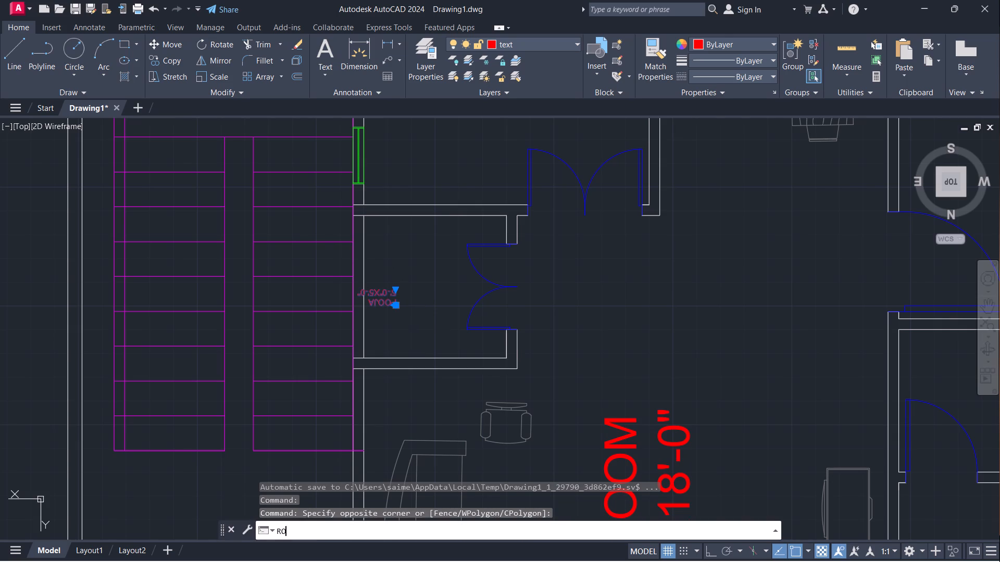
pyautogui.click(401, 309)
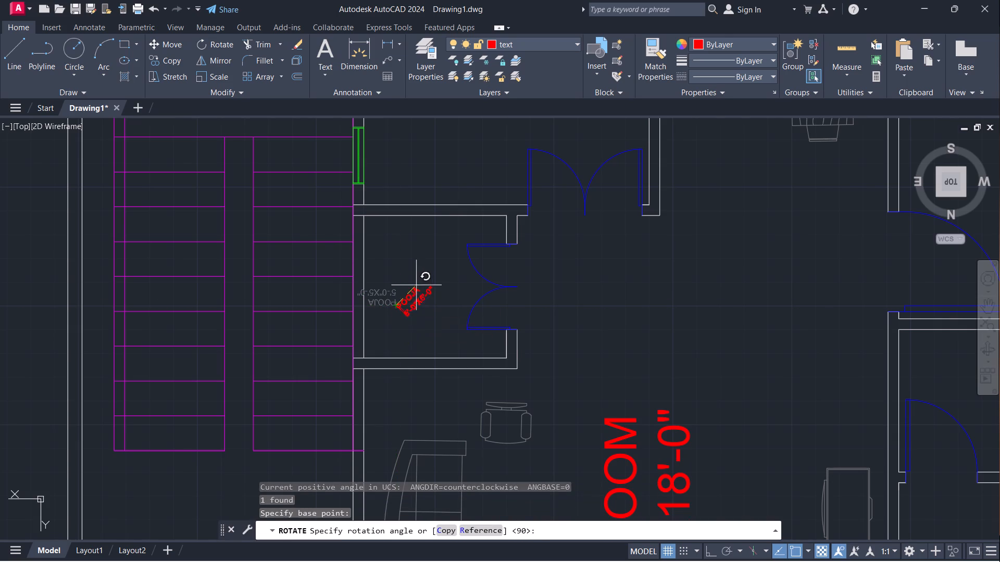
pyautogui.click(401, 251)
# Scale up the POOJA label from its lower corner to a readable size that fits the small room.
pyautogui.click(399, 281)
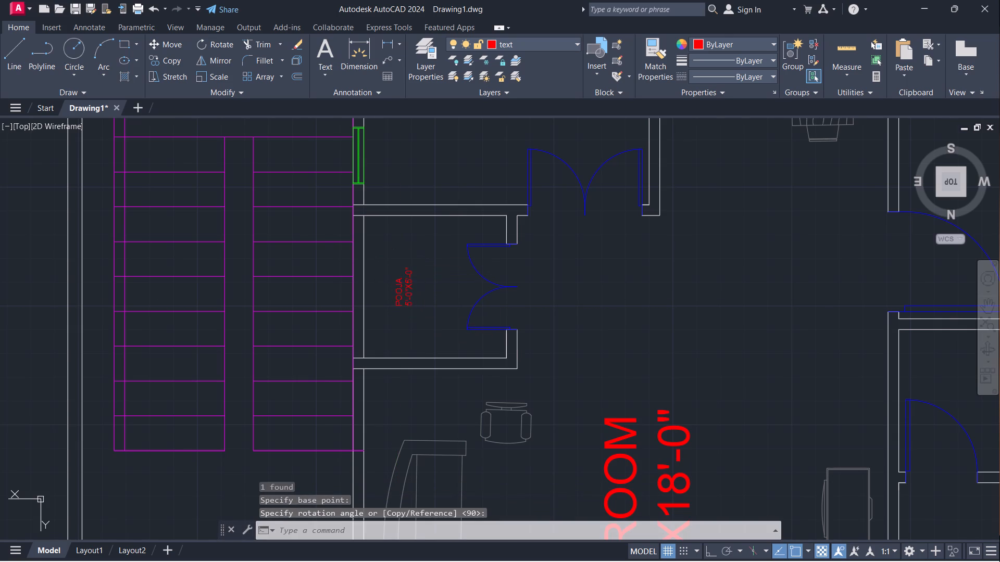
pyautogui.write('SC')
pyautogui.press('Return')
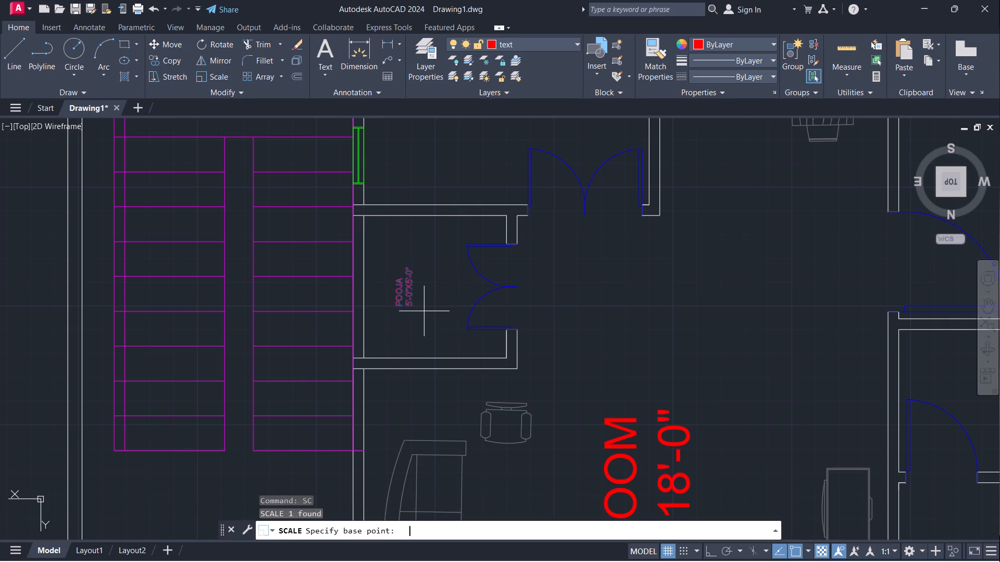
pyautogui.click(390, 309)
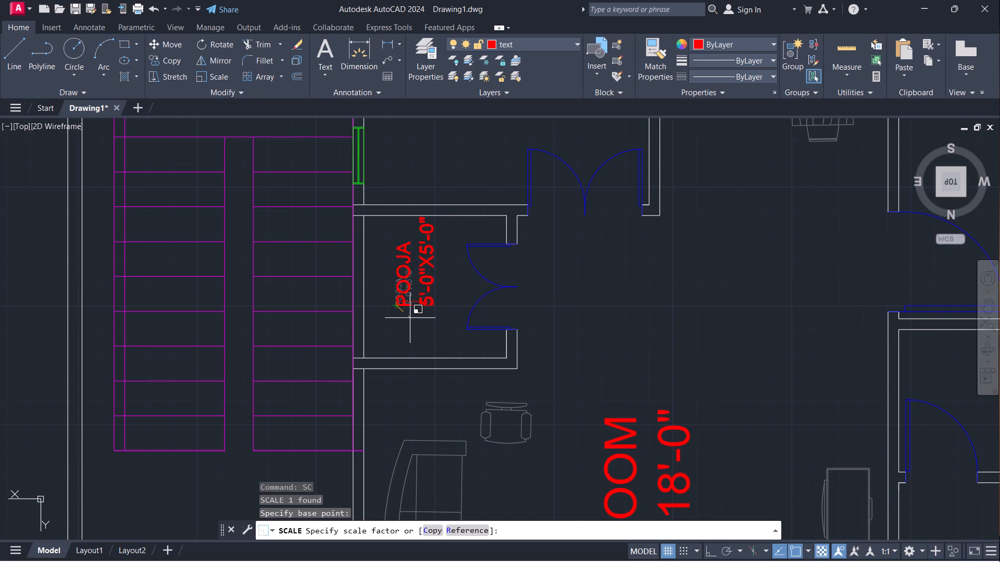
pyautogui.click(410, 318)
# Fix the POOJA label's enlarged size so that it fits inside the small room beside the stairs.
pyautogui.click(407, 301)
# Move the POOJA label slightly down and toward the stair-side wall to place it clear of the room's doors.
pyautogui.click(393, 309)
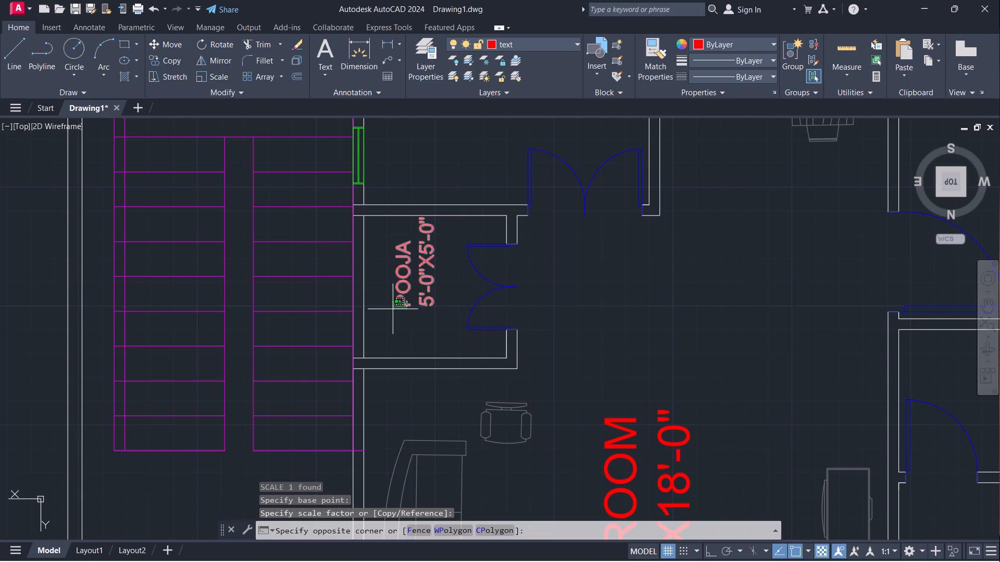
pyautogui.press('m')
pyautogui.press('Return')
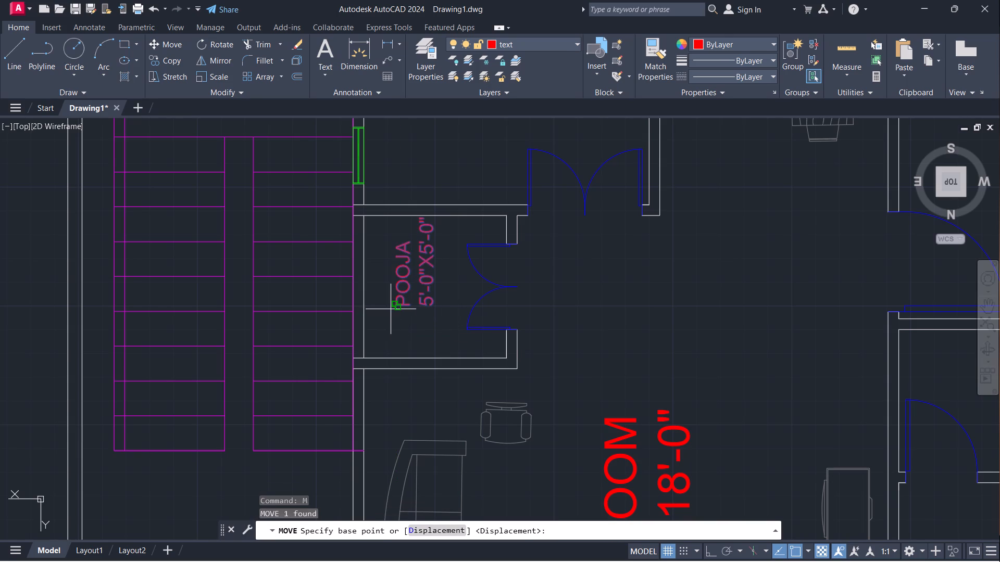
pyautogui.click(391, 309)
pyautogui.click(382, 327)
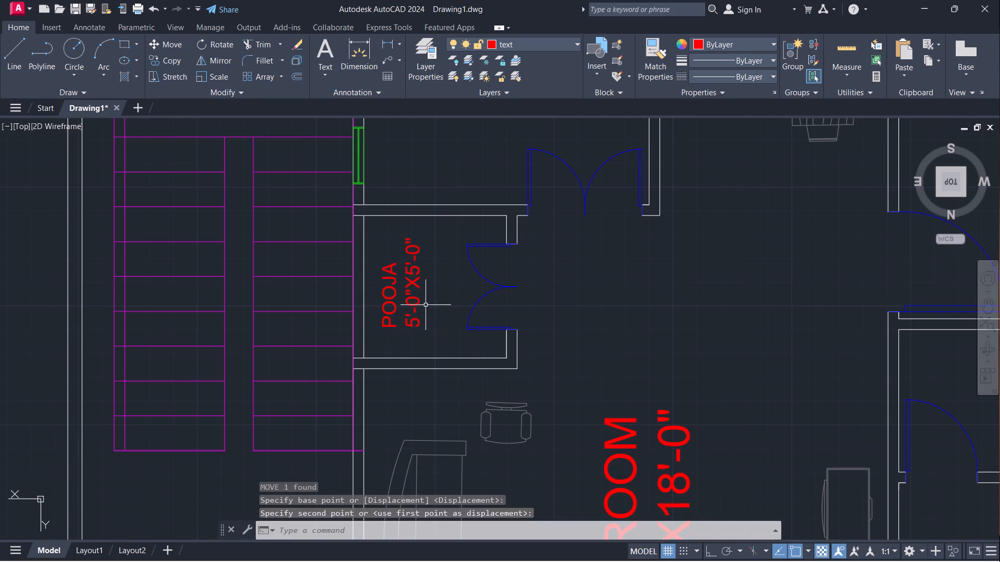
pyautogui.press('Escape')
pyautogui.scroll(-2, 518, 304)
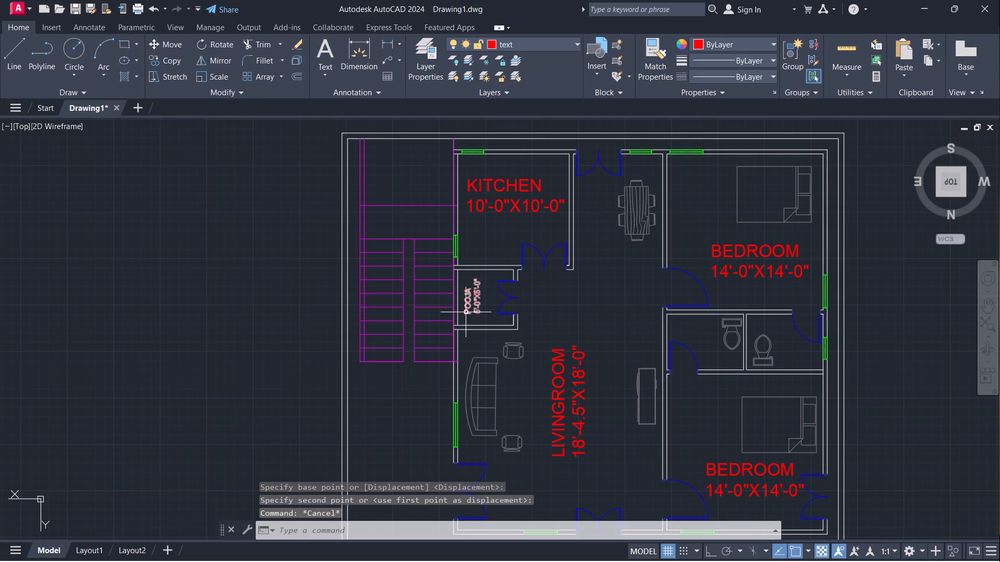
pyautogui.click(466, 312)
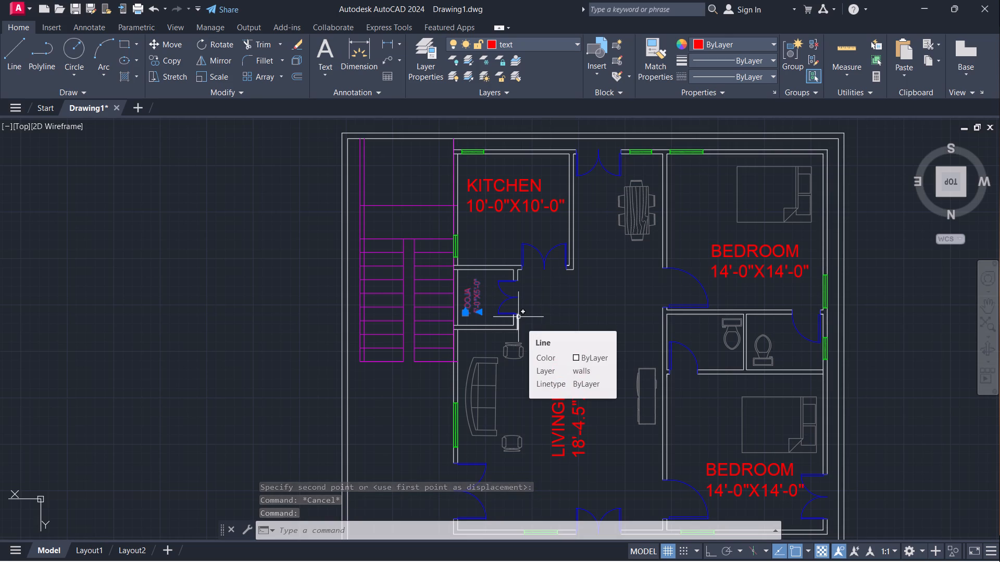
pyautogui.press('Escape')
# Add a multiline text label T&B with 7'-0"X5'-0" beneath it in the toilet room nearest the living room.
pyautogui.scroll(2, 703, 326)
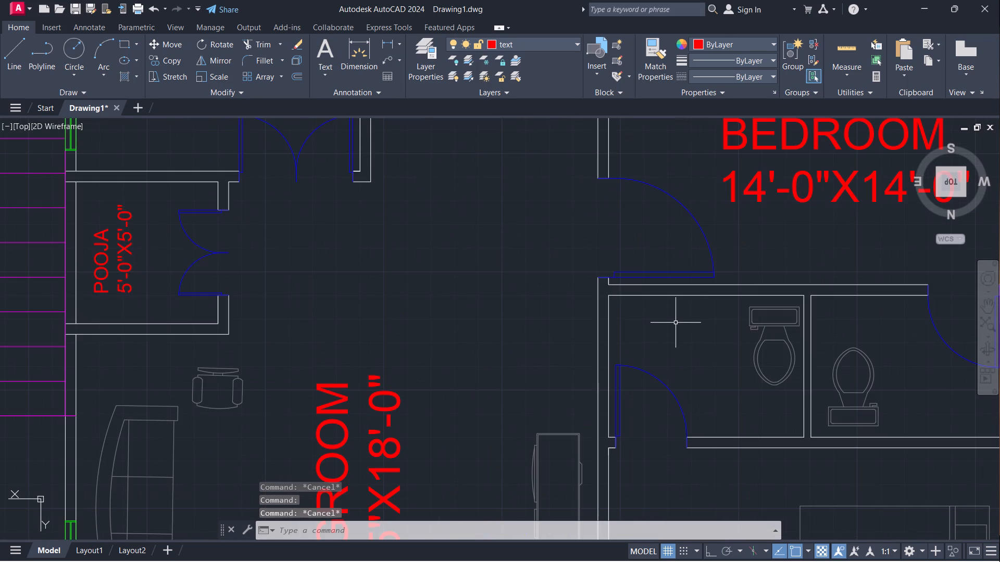
pyautogui.write('MT')
pyautogui.press('Return')
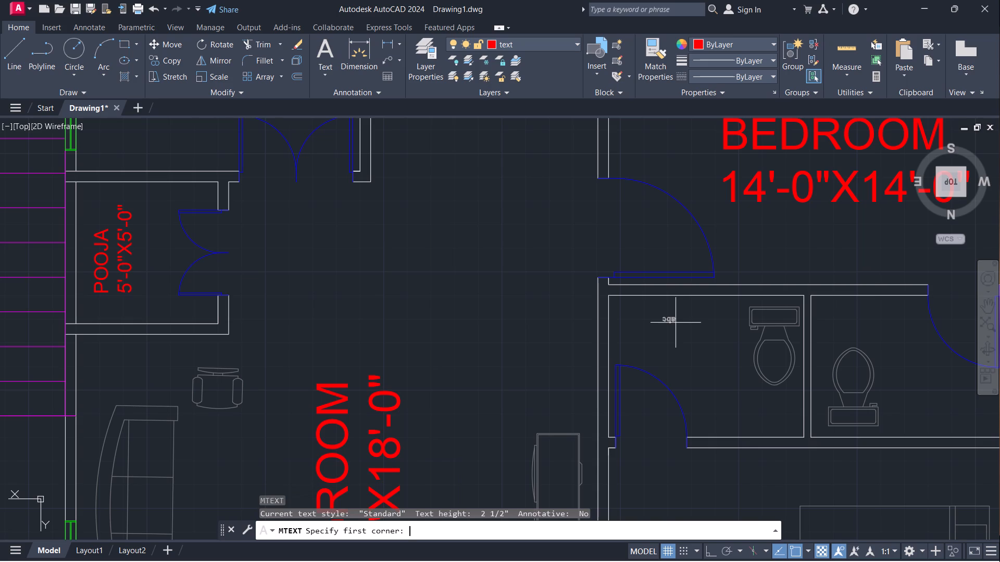
pyautogui.click(659, 334)
pyautogui.click(659, 320)
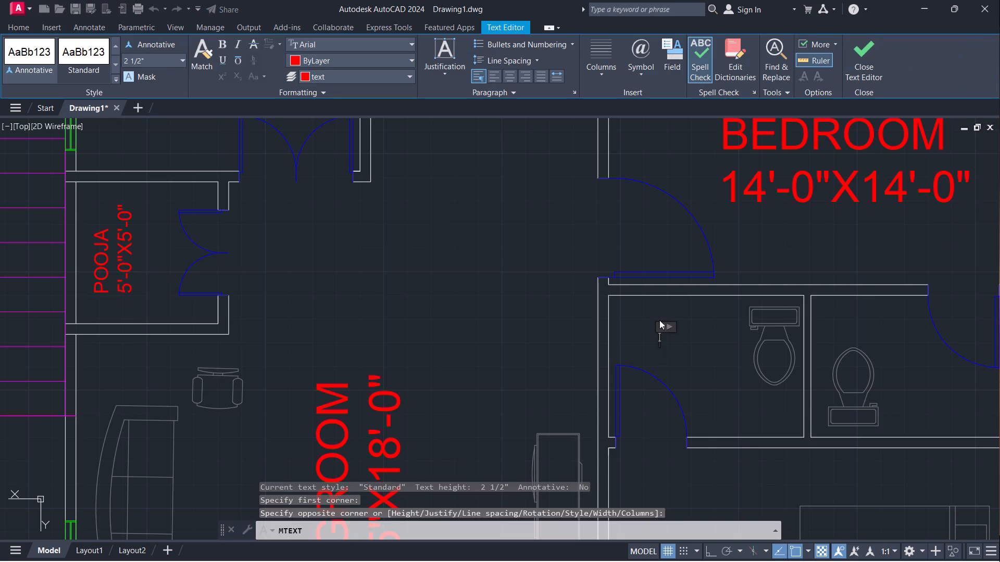
pyautogui.press('t')
pyautogui.hotkey('shift', '&')
pyautogui.write('BB')
pyautogui.press('BackSpace')
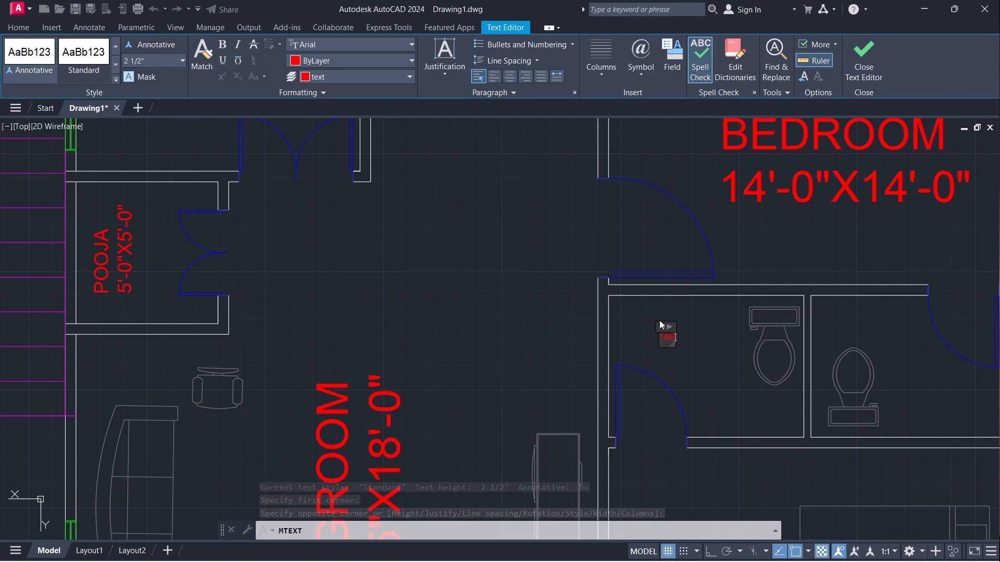
pyautogui.press('Return')
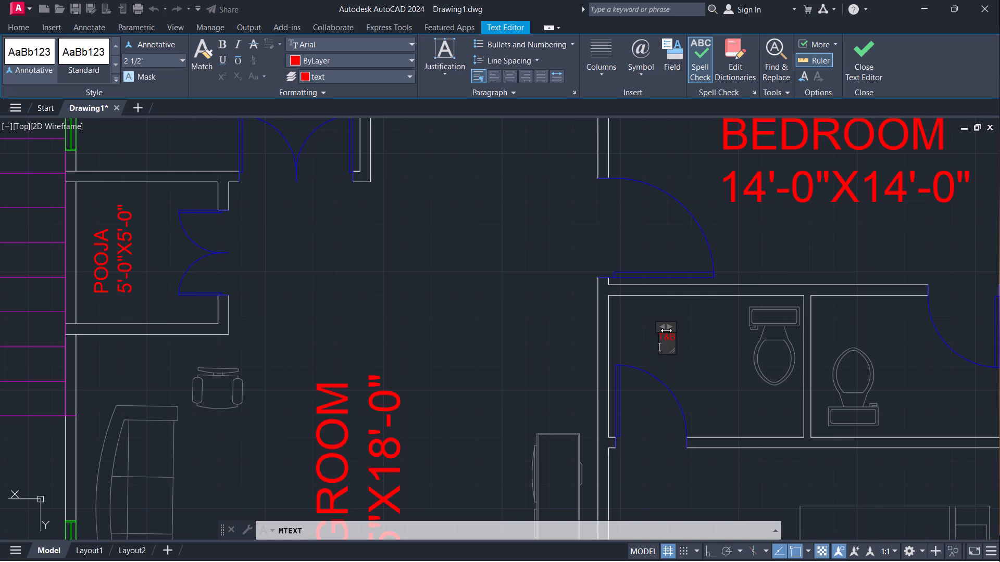
pyautogui.press('7')
pyautogui.write('\'-0"')
pyautogui.write('X5\'-0"')
pyautogui.press('Return')
pyautogui.click(698, 366)
# Rotate the T&B label about its corner so that it reads upright and horizontally.
pyautogui.click(658, 330)
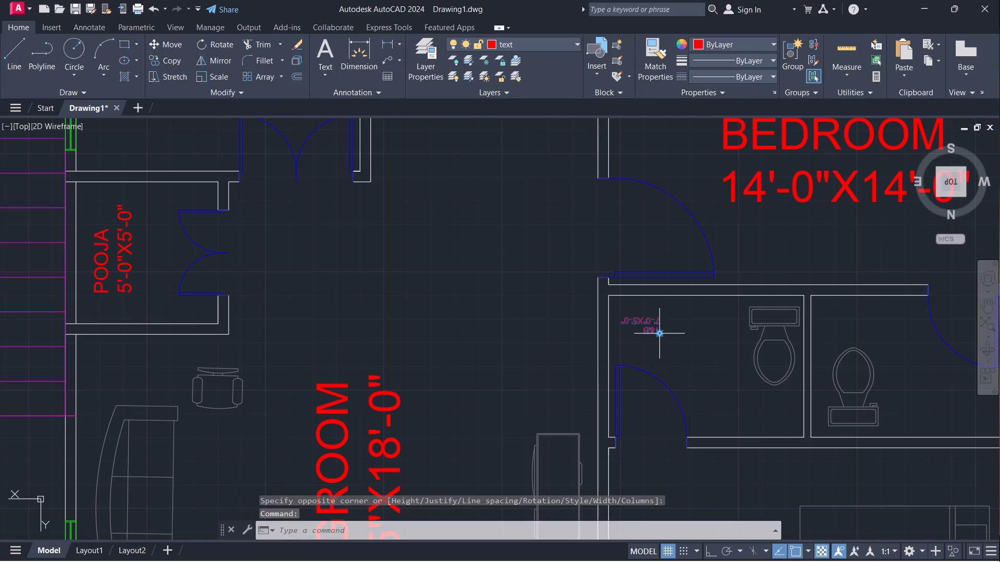
pyautogui.write('RO')
pyautogui.press('Return')
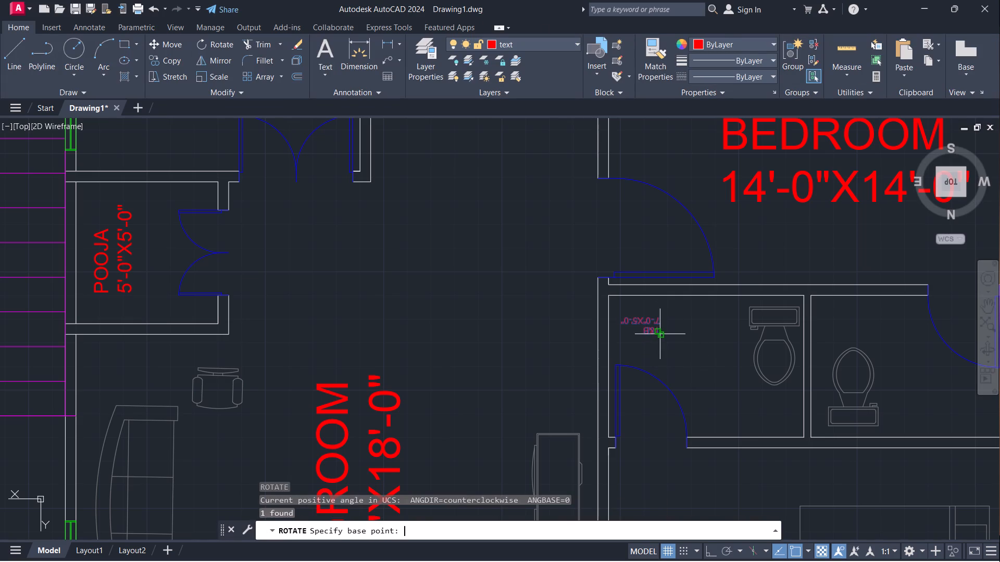
pyautogui.click(660, 334)
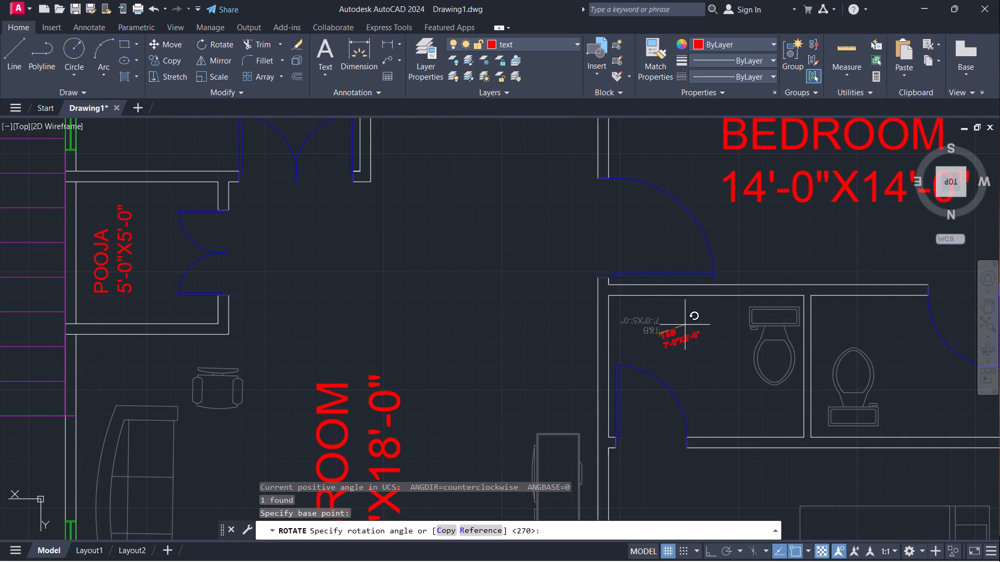
pyautogui.click(694, 327)
# Scale up the T&B label from its upper corner to a readable size for the toilet room.
pyautogui.click(662, 333)
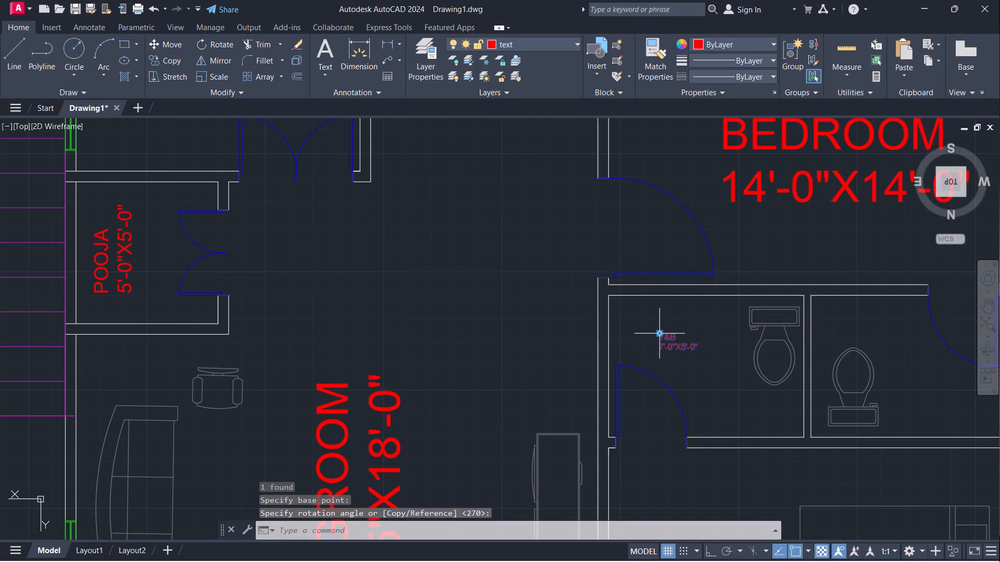
pyautogui.write('SC')
pyautogui.press('Return')
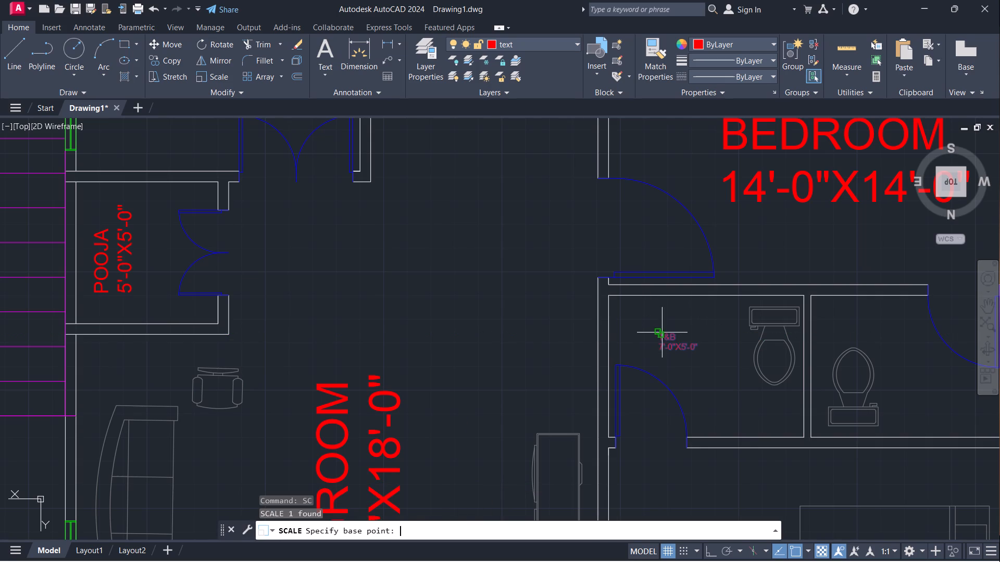
pyautogui.click(660, 336)
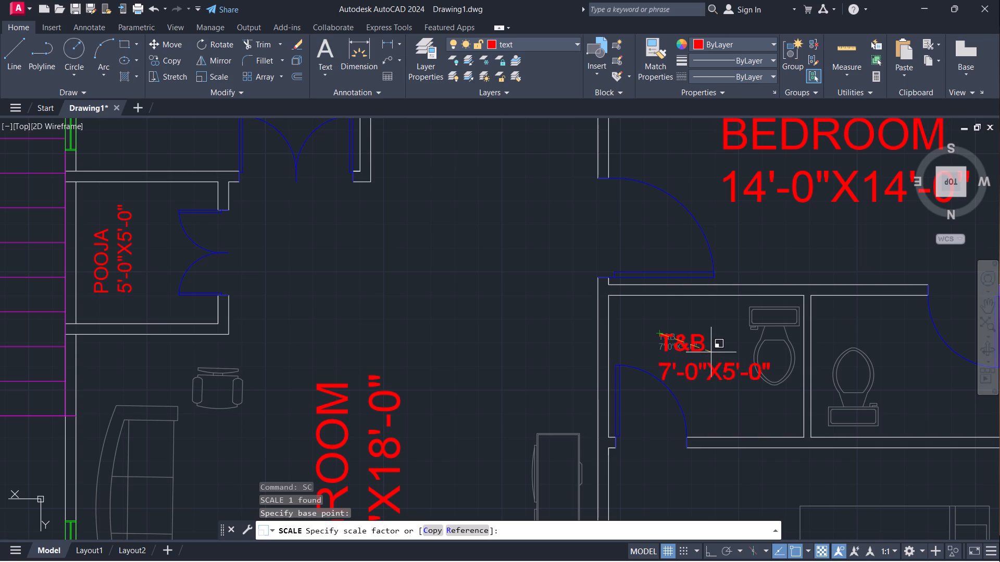
pyautogui.click(714, 352)
# Move the enlarged T&B label up toward the toilet room's upper corner, clear of the toilet fixture.
pyautogui.click(691, 340)
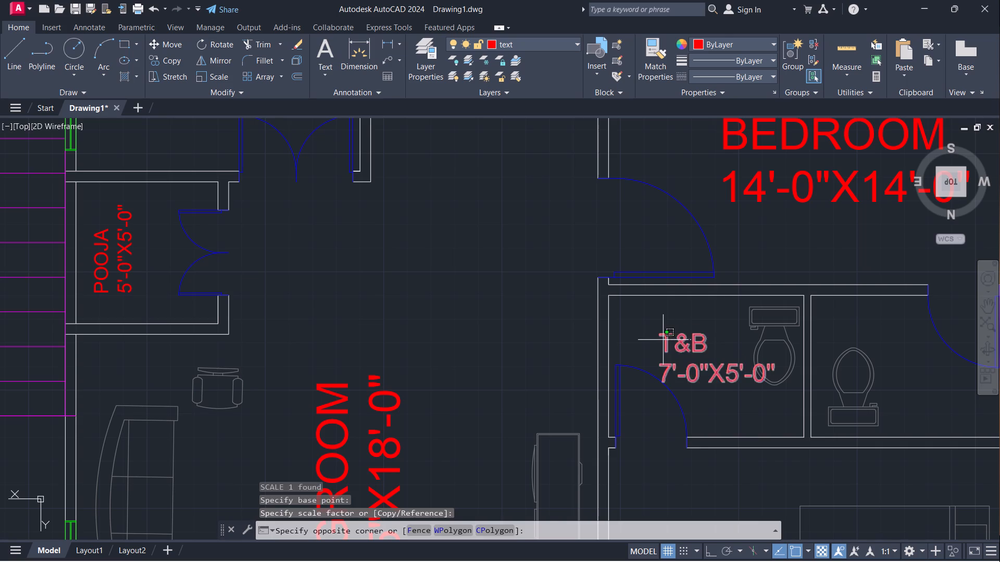
pyautogui.click(663, 340)
pyautogui.press('m')
pyautogui.press('Return')
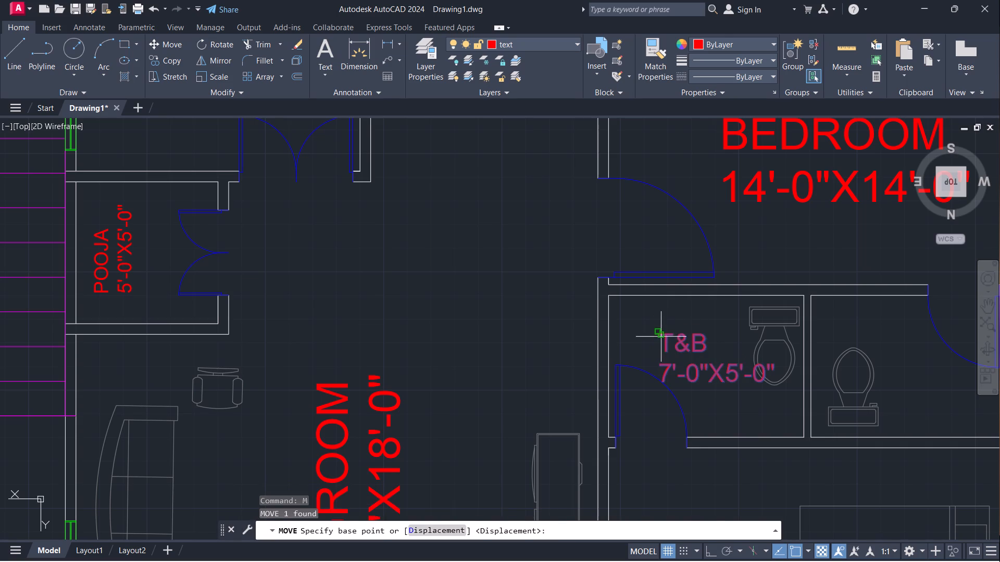
pyautogui.click(661, 337)
pyautogui.click(636, 313)
# Copy the T&B 7'-0"X5'-0" label into the adjoining toilet room, in the open floor beside its toilet fixture.
pyautogui.click(640, 314)
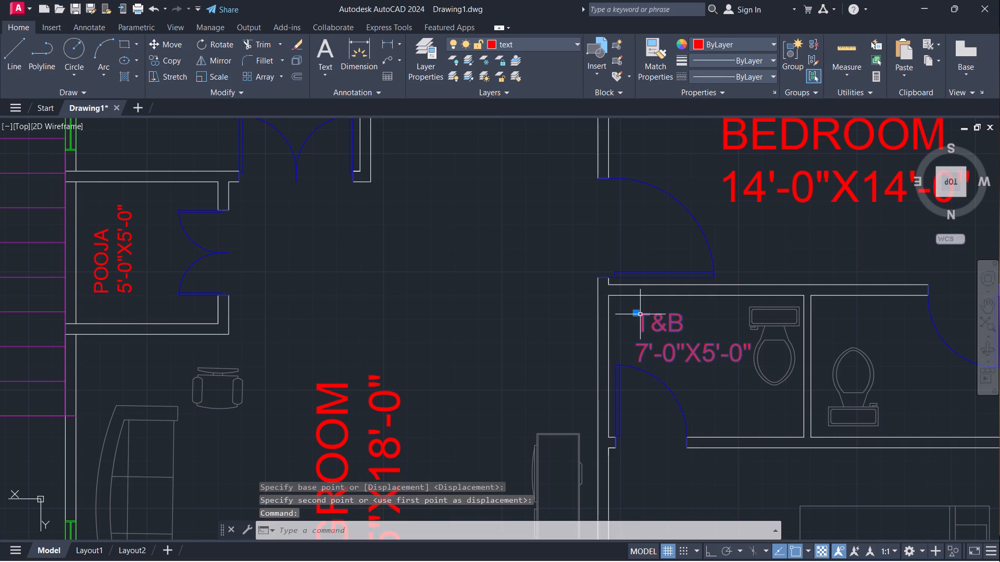
pyautogui.write('CO')
pyautogui.press('Return')
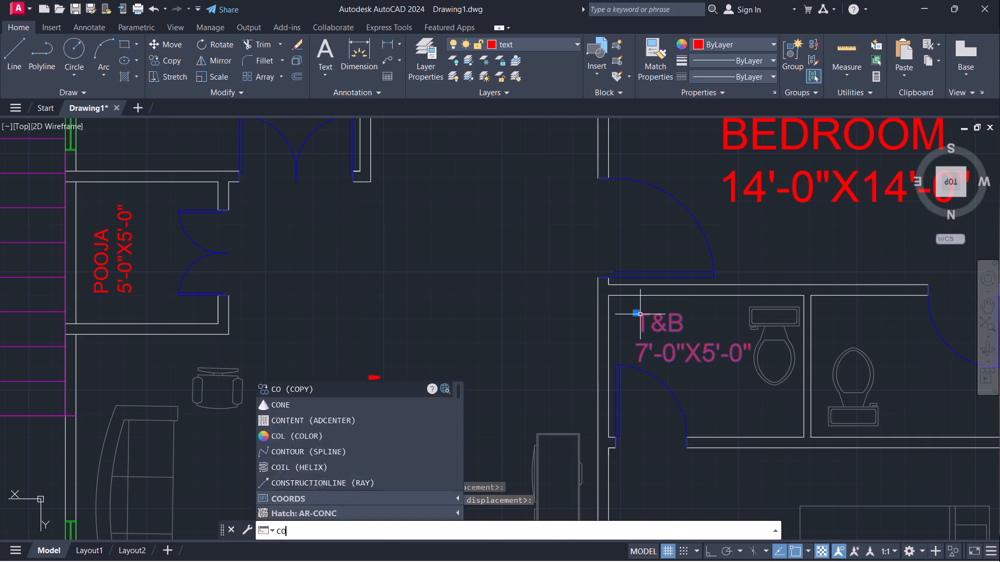
pyautogui.click(640, 314)
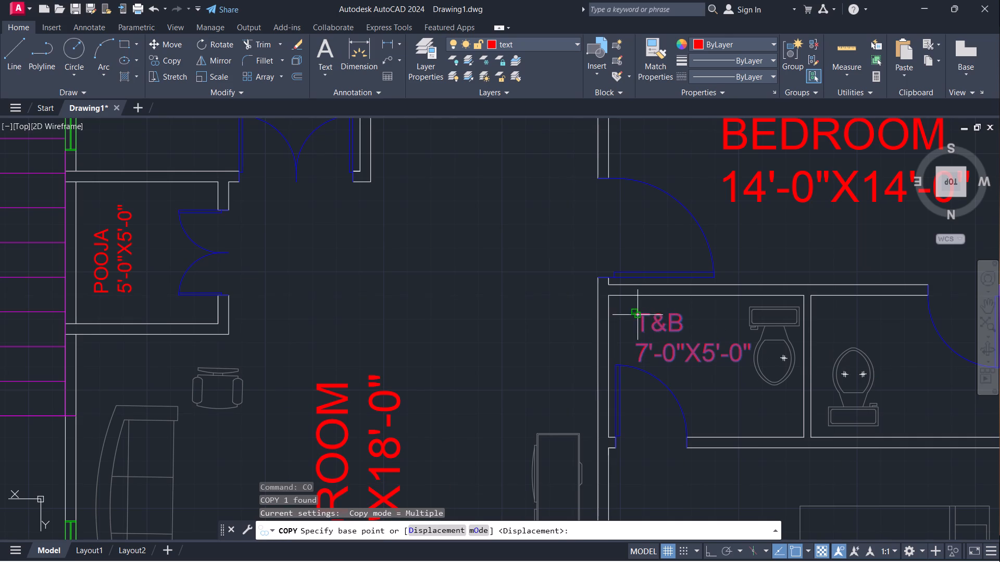
pyautogui.click(636, 314)
pyautogui.scroll(-1, 840, 364)
pyautogui.moveTo(858, 364); pyautogui.dragTo(726, 355, button='middle')
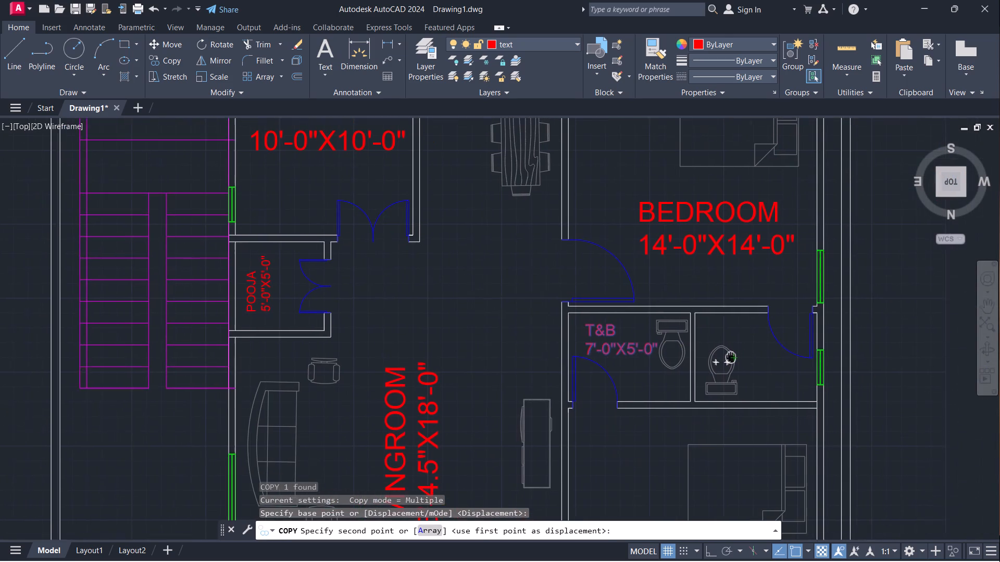
pyautogui.moveTo(726, 355); pyautogui.dragTo(721, 353, button='middle')
pyautogui.scroll(2, 746, 362)
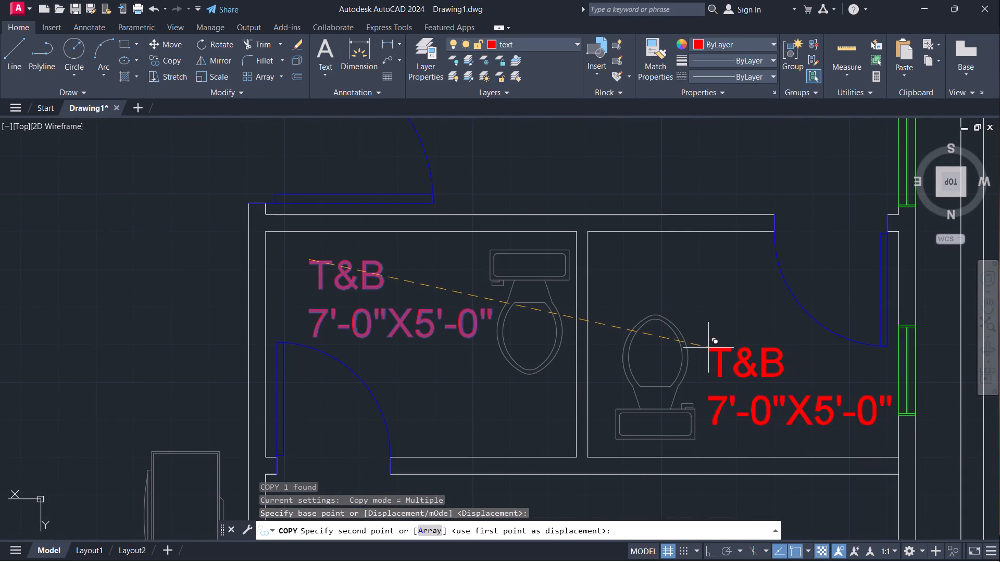
pyautogui.click(708, 348)
pyautogui.press('Escape')
# Add a multiline text label STAIRCASE in the open space just below the stairs.
pyautogui.scroll(-2, 742, 327)
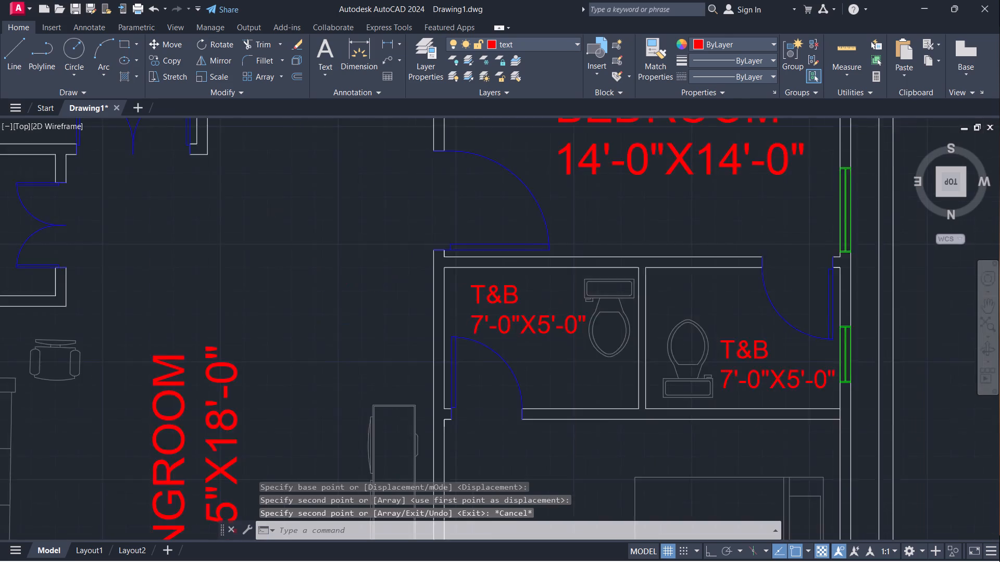
pyautogui.scroll(-2, 741, 325)
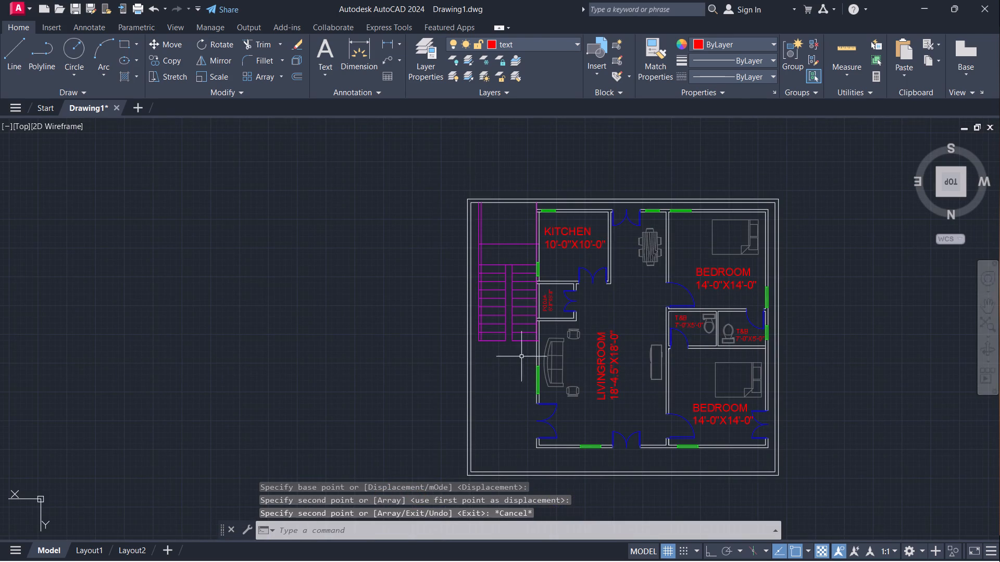
pyautogui.scroll(2, 510, 349)
pyautogui.press('m')
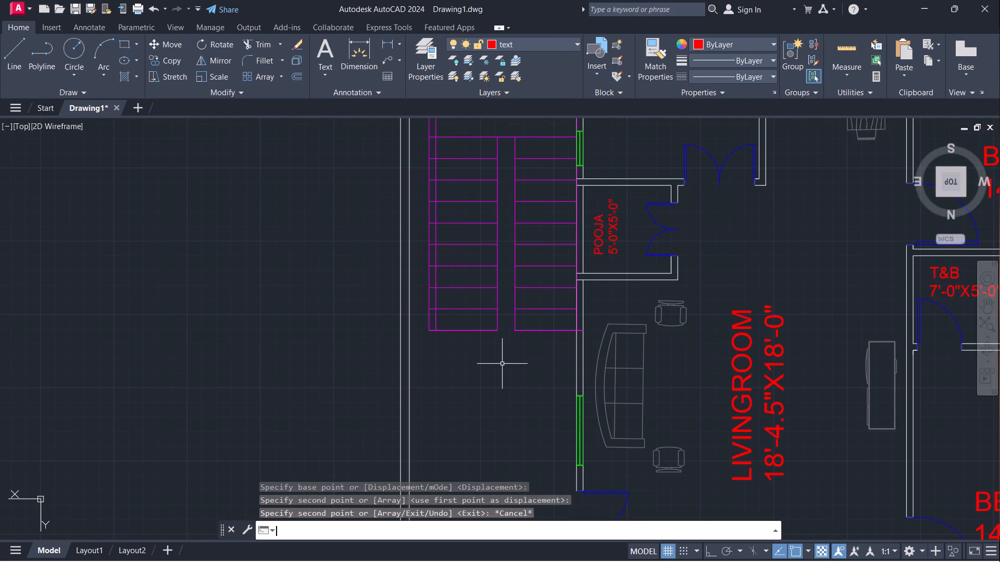
pyautogui.press('t')
pyautogui.press('Return')
pyautogui.click(442, 381)
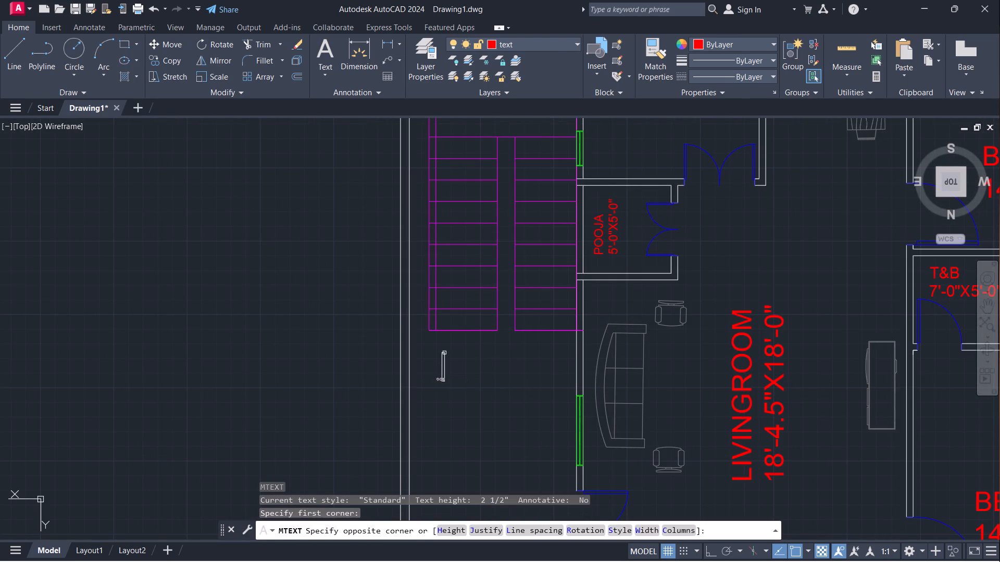
pyautogui.click(444, 351)
pyautogui.write('STAIR')
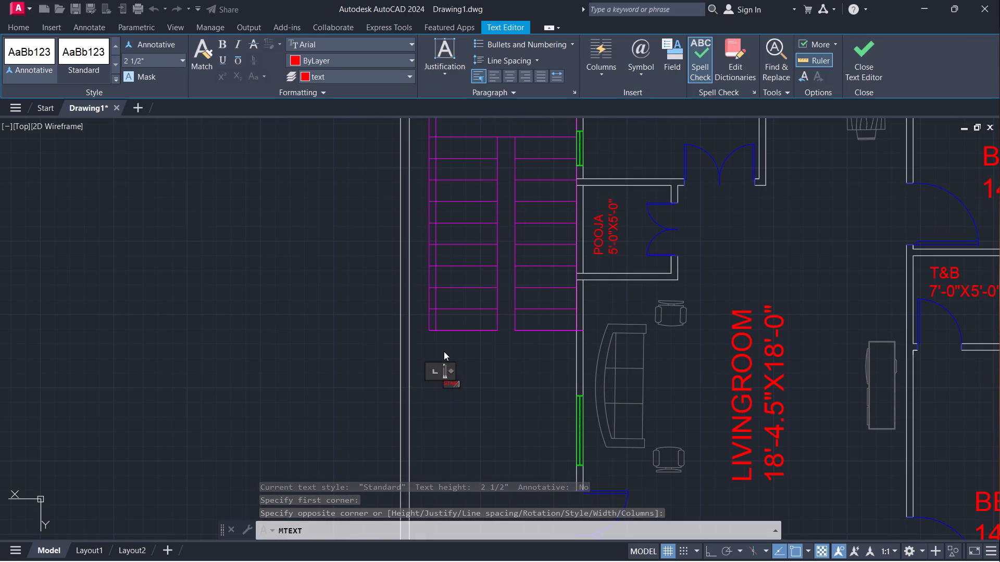
pyautogui.write('CASE')
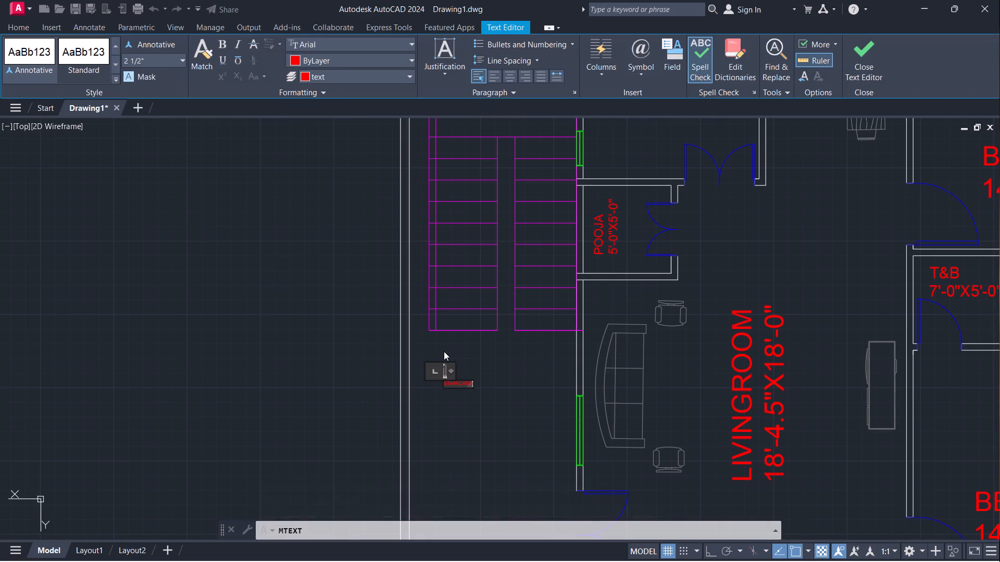
pyautogui.press('Return')
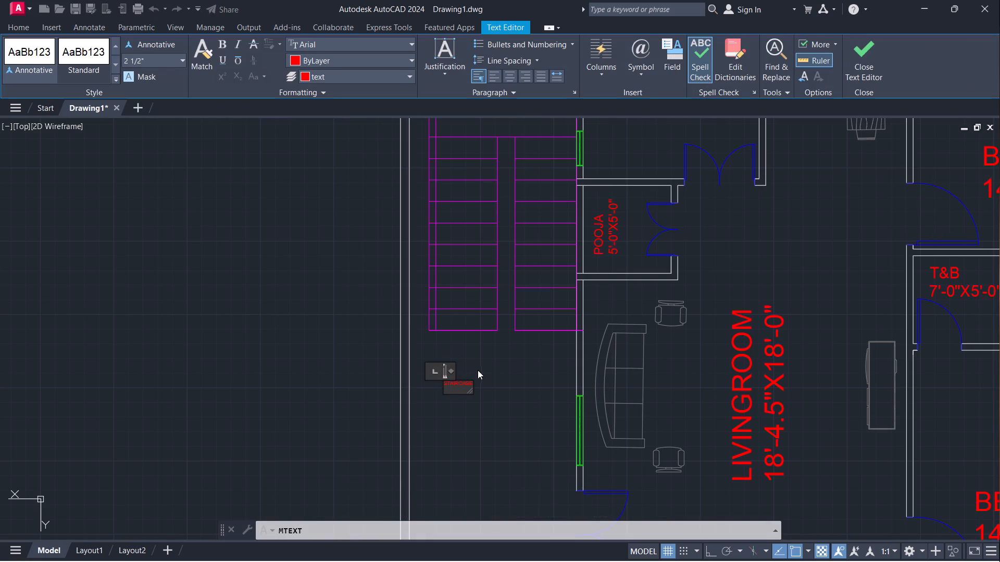
pyautogui.click(482, 373)
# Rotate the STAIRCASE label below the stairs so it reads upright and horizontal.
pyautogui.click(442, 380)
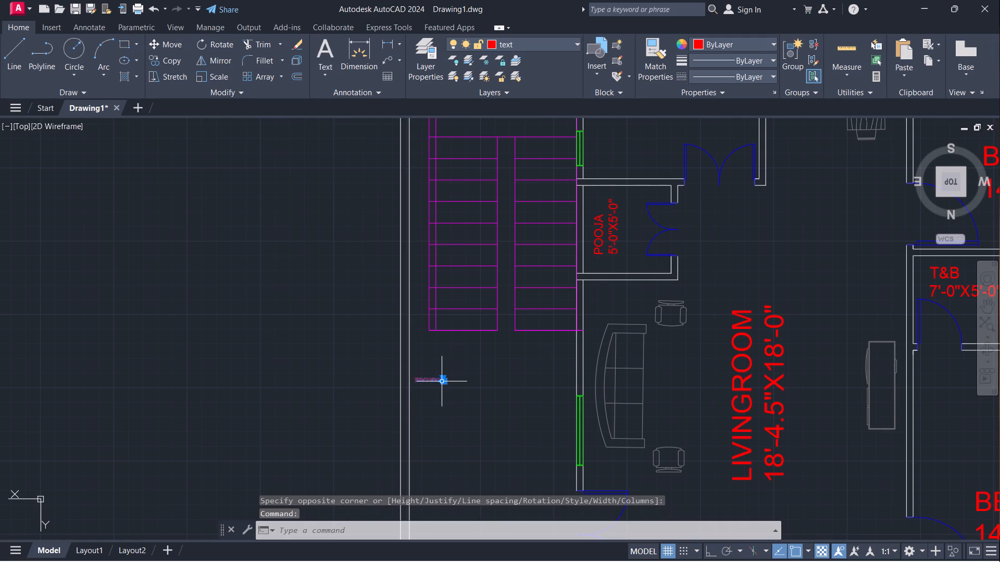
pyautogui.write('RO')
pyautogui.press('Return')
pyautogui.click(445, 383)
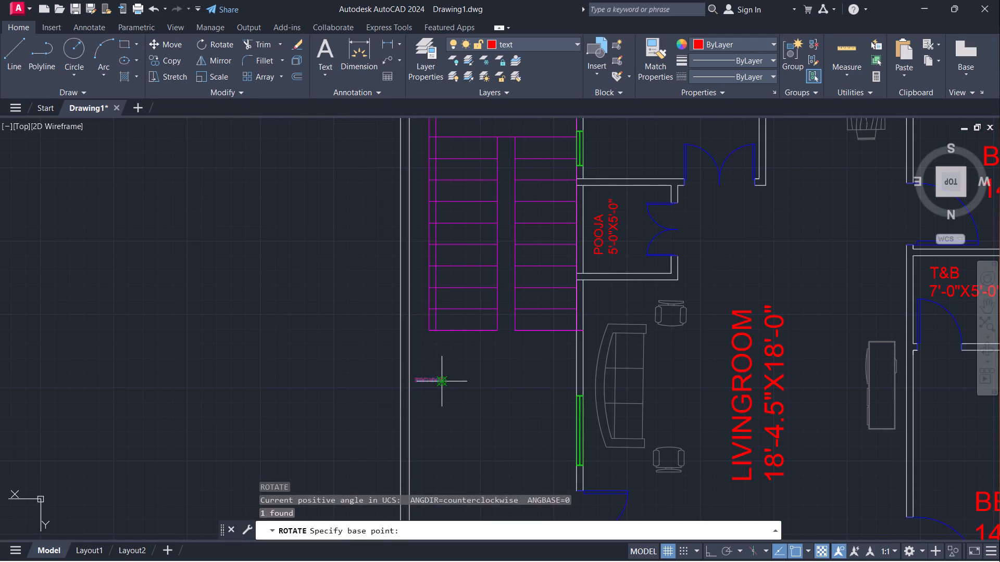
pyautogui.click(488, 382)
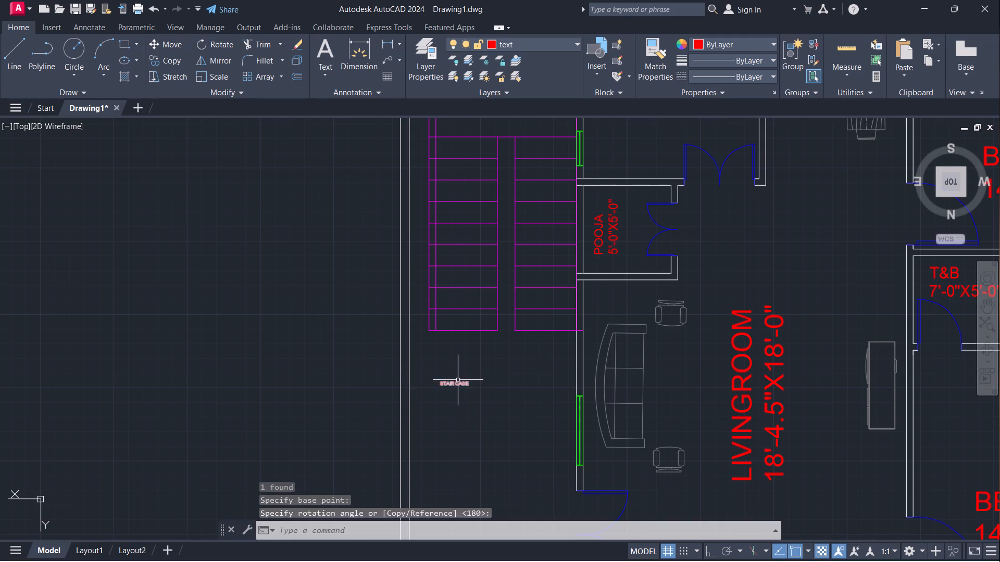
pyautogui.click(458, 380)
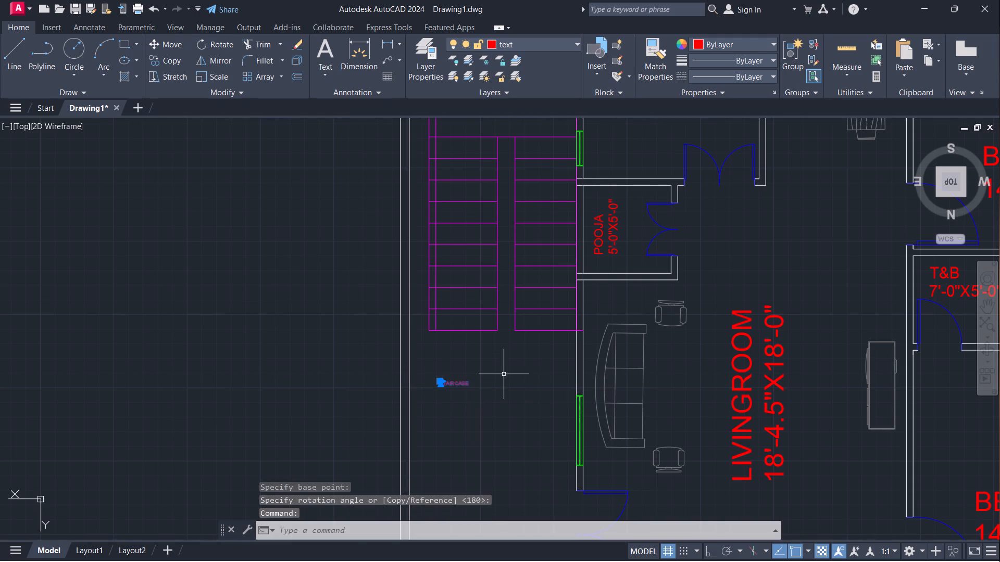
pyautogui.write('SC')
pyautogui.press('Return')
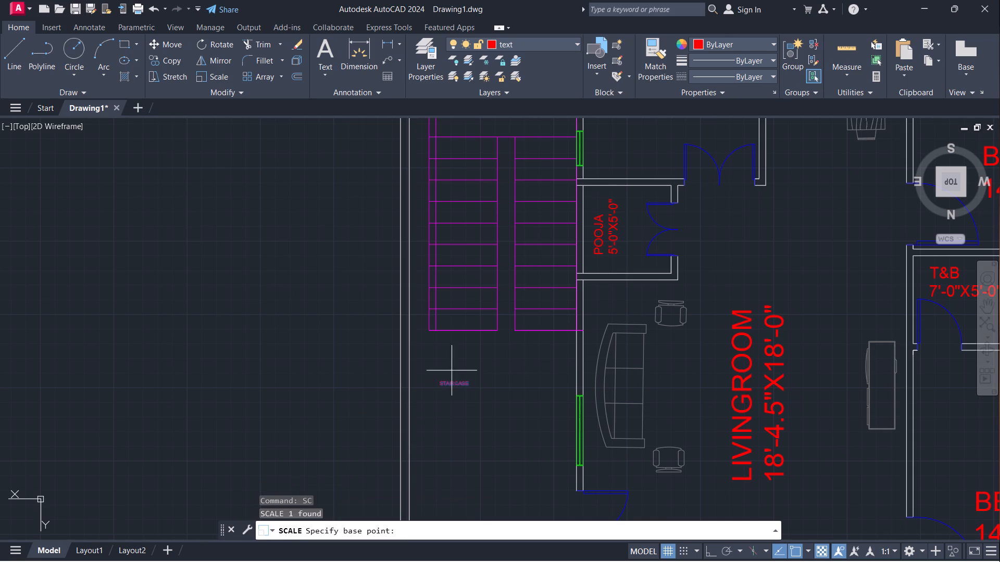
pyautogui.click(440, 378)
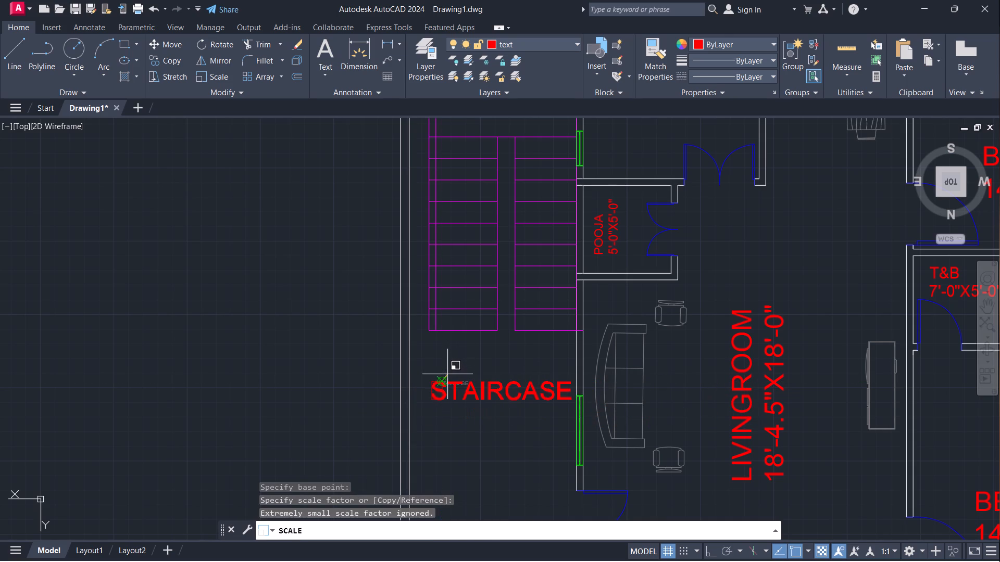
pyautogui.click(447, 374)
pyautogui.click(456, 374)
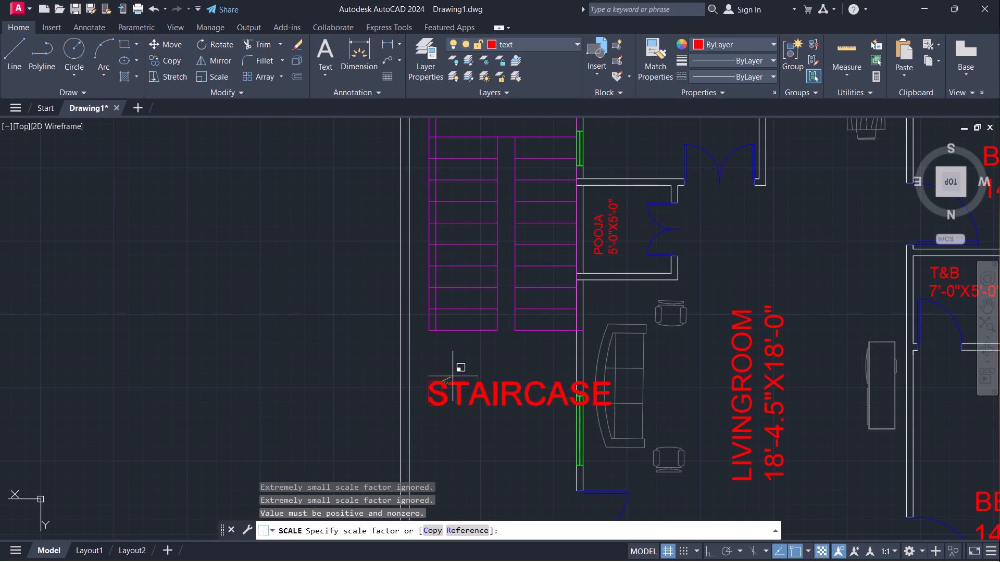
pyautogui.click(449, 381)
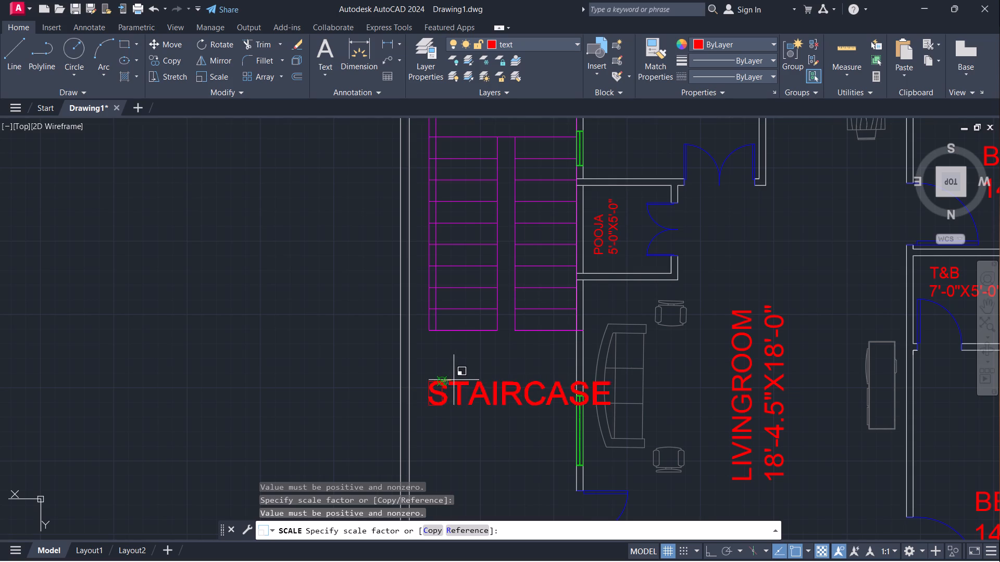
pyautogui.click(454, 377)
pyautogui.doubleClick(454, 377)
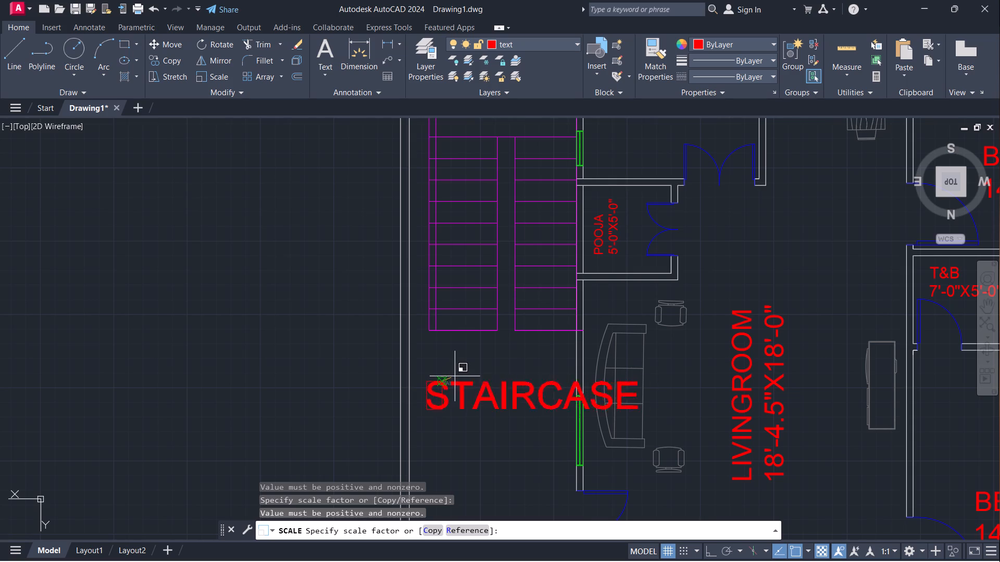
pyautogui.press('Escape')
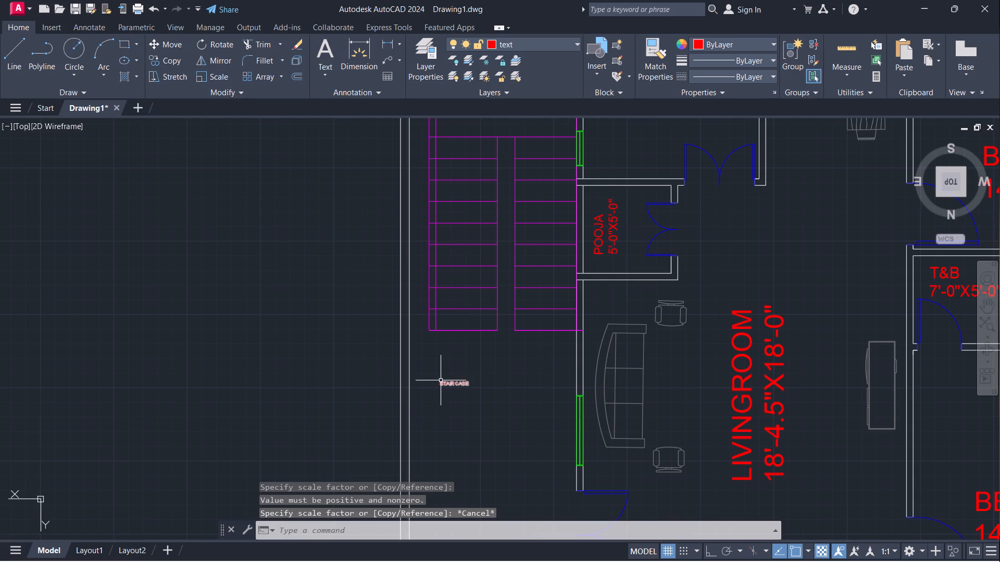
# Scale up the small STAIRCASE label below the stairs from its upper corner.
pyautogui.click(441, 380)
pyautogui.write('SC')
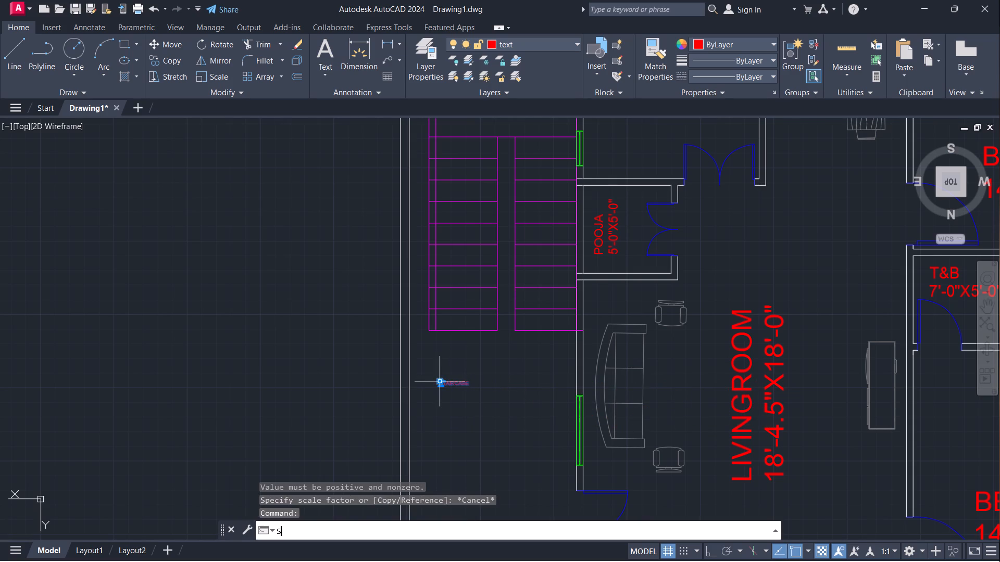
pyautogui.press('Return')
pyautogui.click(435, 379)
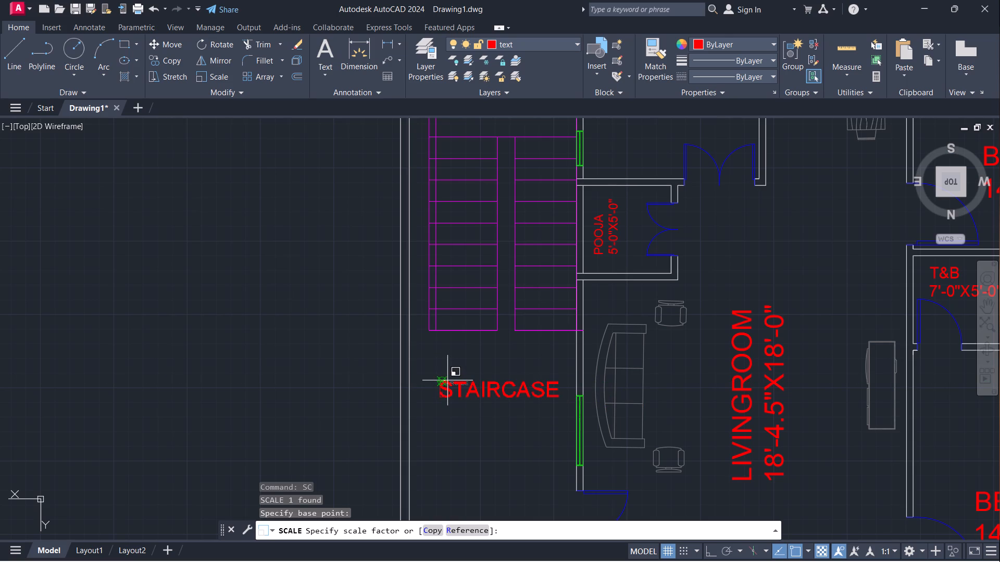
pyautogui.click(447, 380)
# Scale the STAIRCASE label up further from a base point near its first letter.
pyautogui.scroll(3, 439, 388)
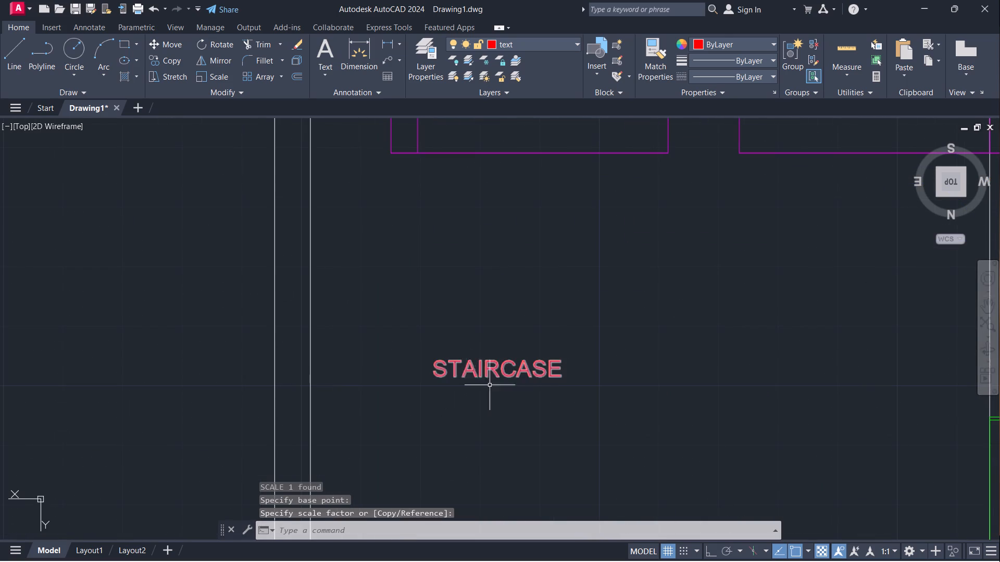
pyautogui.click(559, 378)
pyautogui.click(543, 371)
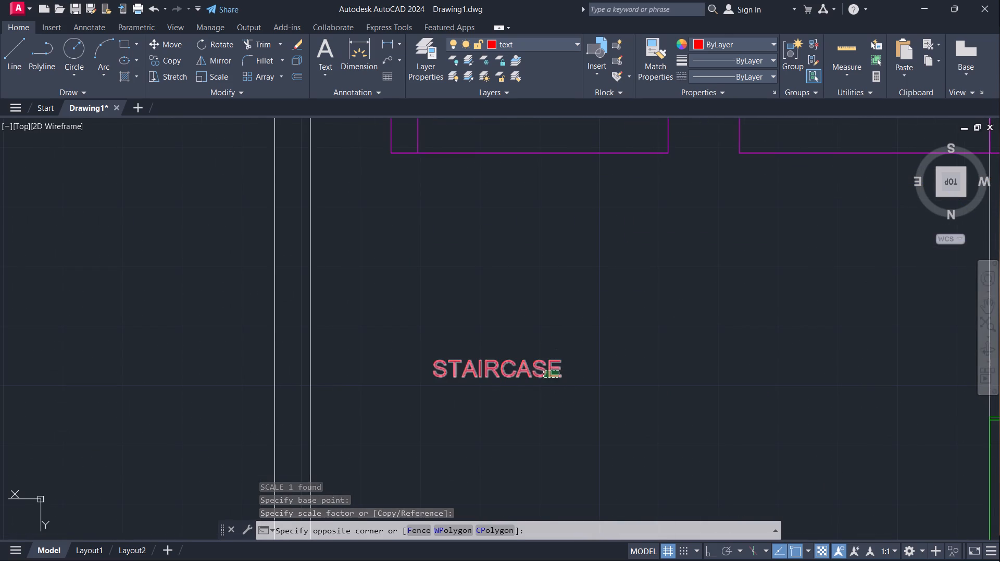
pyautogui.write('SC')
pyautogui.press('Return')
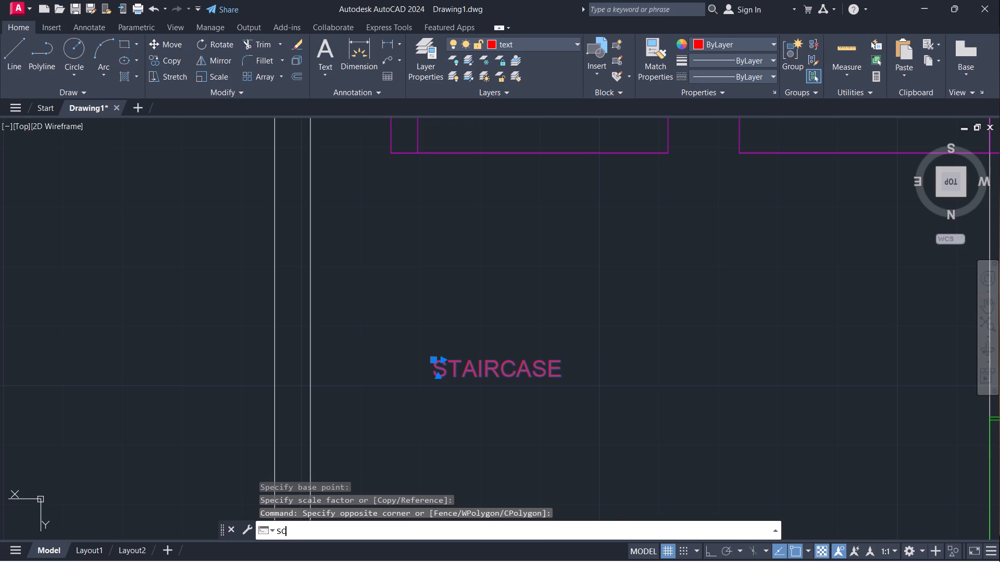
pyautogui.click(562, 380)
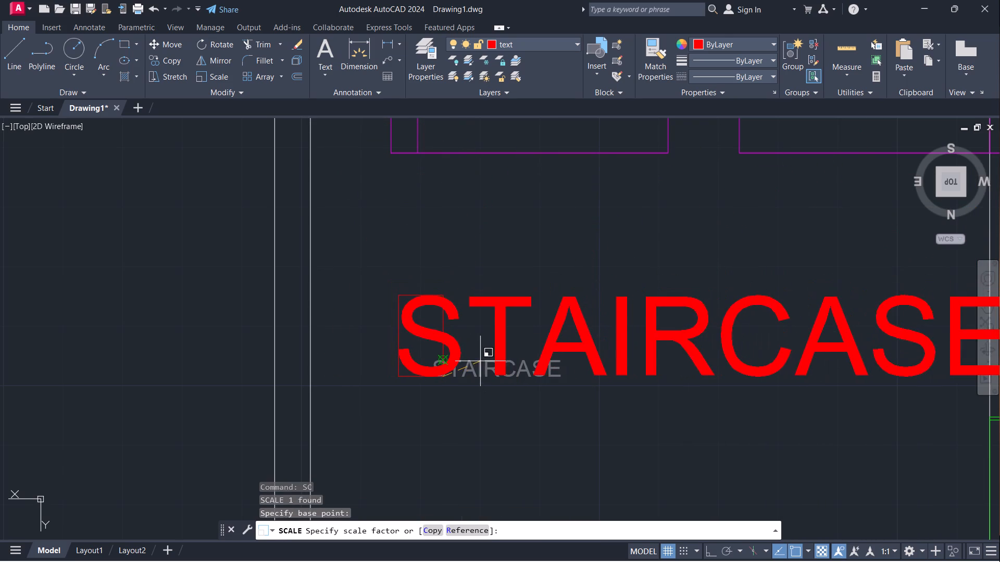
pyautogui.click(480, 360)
# Erase the STAIRCASE label from the open space below the stairs.
pyautogui.scroll(-1, 499, 329)
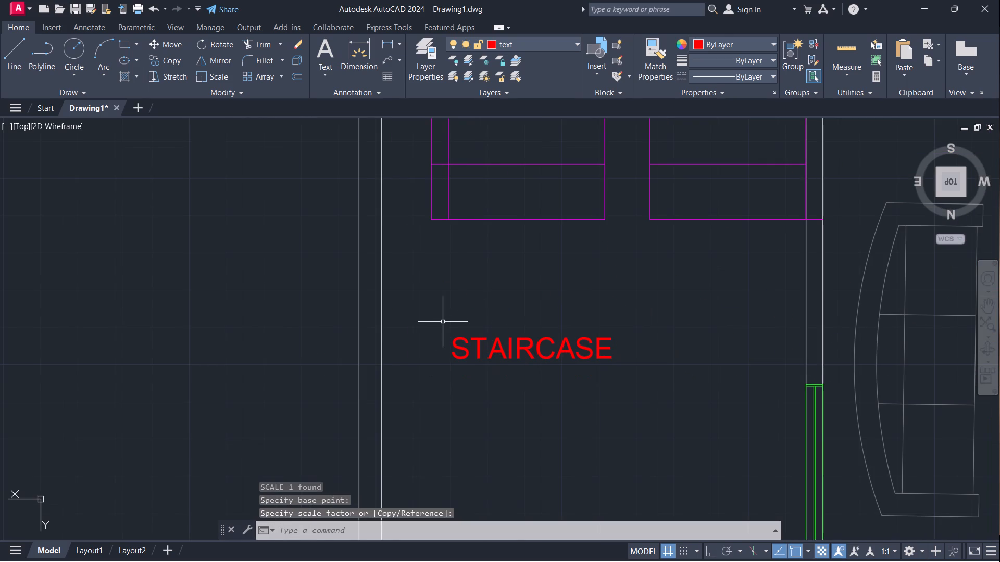
pyautogui.moveTo(435, 321); pyautogui.dragTo(454, 355)
pyautogui.click(672, 438)
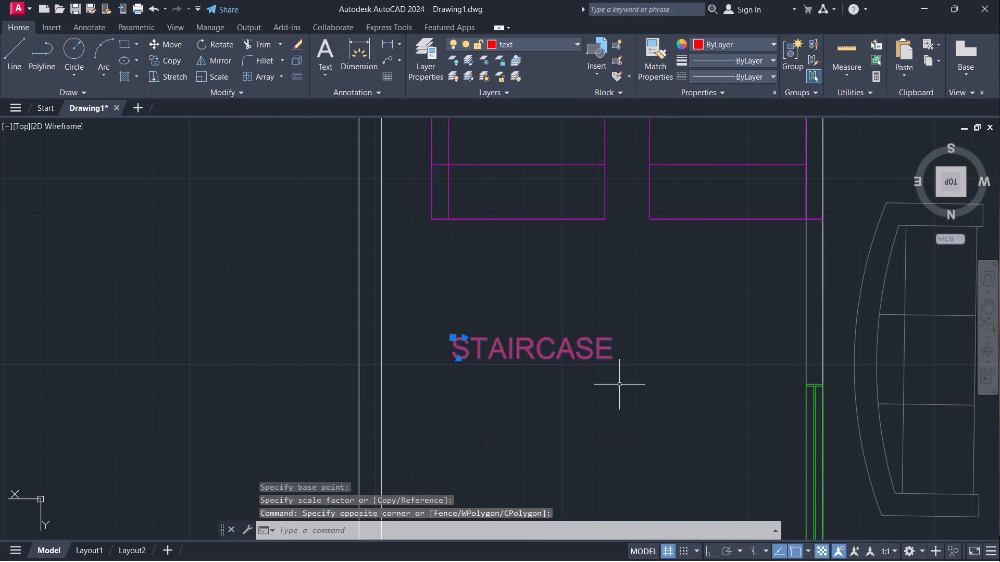
pyautogui.press('e')
pyautogui.press('Return')
# Copy the upper bedroom's BEDROOM 14'-0"X14'-0" label into the open space just below the stairs.
pyautogui.scroll(-3, 614, 373)
pyautogui.moveTo(612, 365); pyautogui.dragTo(517, 390, button='middle')
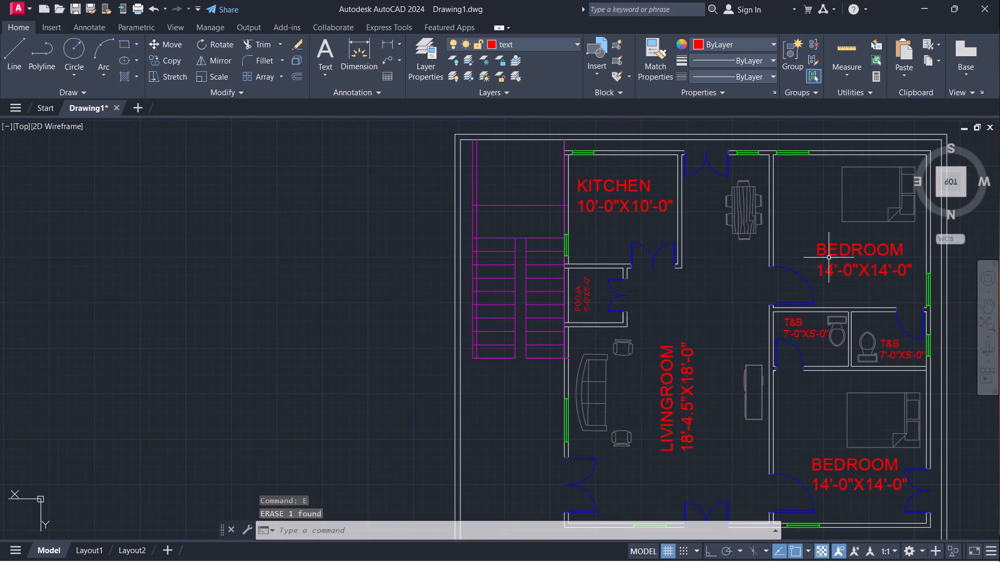
pyautogui.click(833, 247)
pyautogui.write('CO')
pyautogui.press('Return')
pyautogui.click(817, 241)
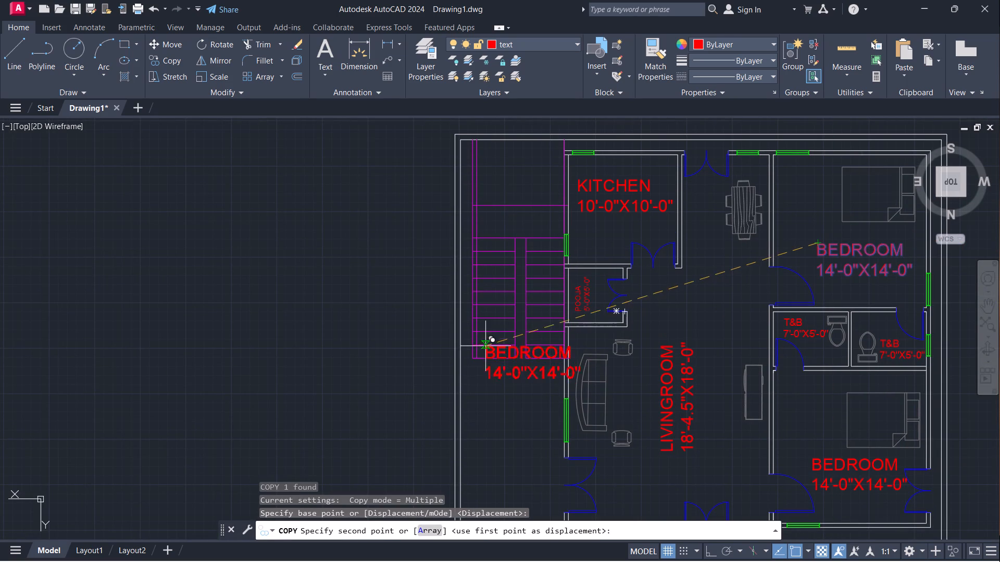
pyautogui.click(466, 369)
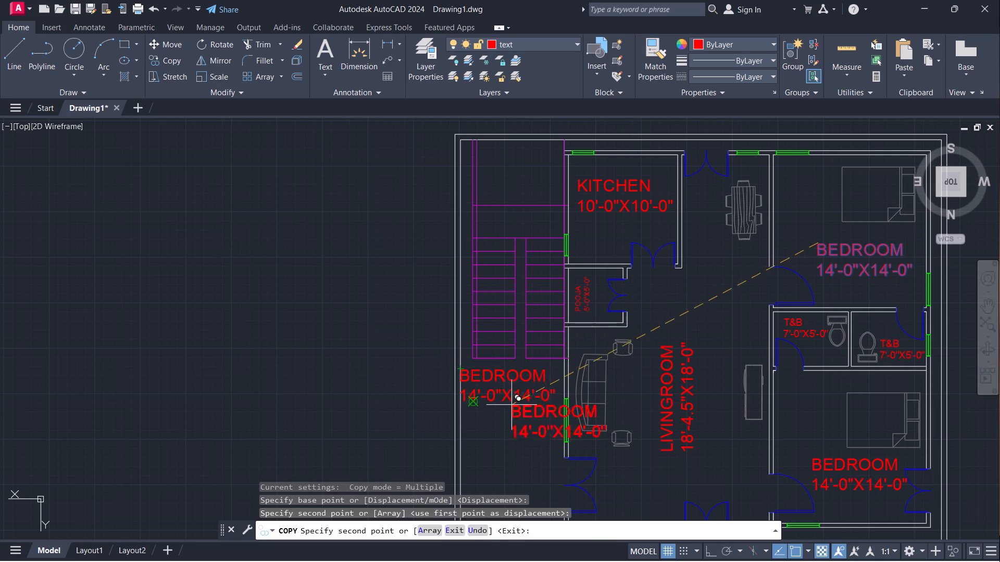
pyautogui.press('Escape')
# Replace the entire text of the copied BEDROOM label below the stairs with STAIRCASE.
pyautogui.click(541, 396)
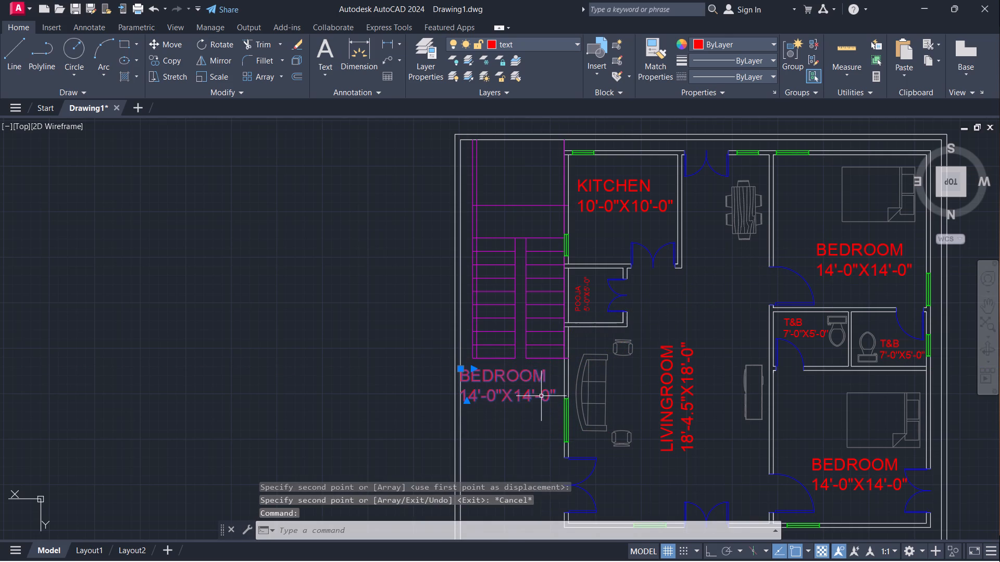
pyautogui.doubleClick(552, 398)
pyautogui.doubleClick(544, 399)
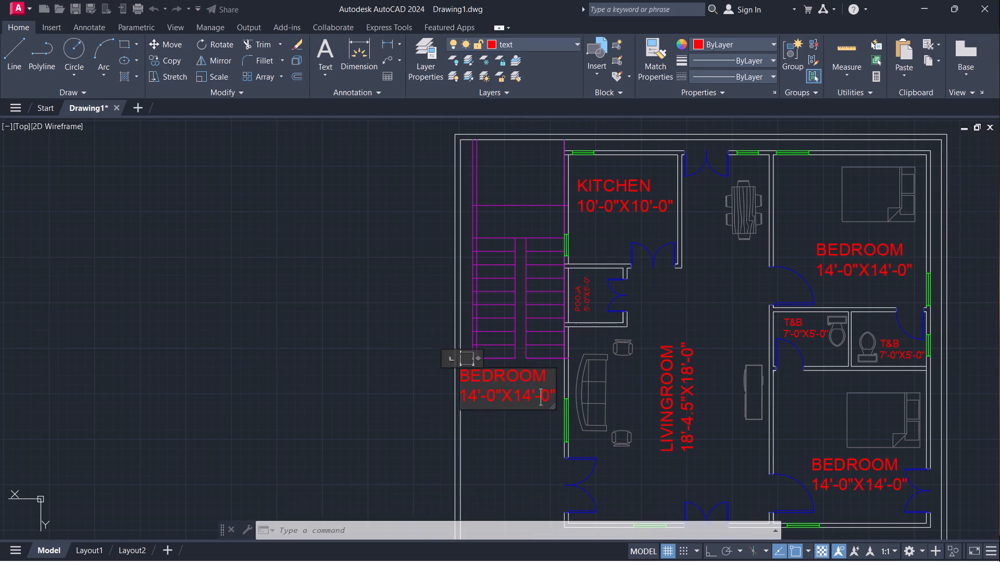
pyautogui.press('Right')
pyautogui.press('BackSpace')
pyautogui.press('BackSpace')
pyautogui.press('BackSpace')
pyautogui.press('BackSpace')
pyautogui.press('BackSpace')
pyautogui.press('BackSpace')
pyautogui.press('BackSpace')
pyautogui.press('BackSpace')
pyautogui.press('BackSpace')
pyautogui.press('BackSpace')
pyautogui.press('BackSpace')
pyautogui.press('BackSpace')
pyautogui.press('BackSpace')
pyautogui.press('BackSpace')
pyautogui.press('BackSpace')
pyautogui.press('BackSpace')
pyautogui.press('BackSpace')
pyautogui.press('BackSpace')
pyautogui.press('BackSpace')
pyautogui.press('BackSpace')
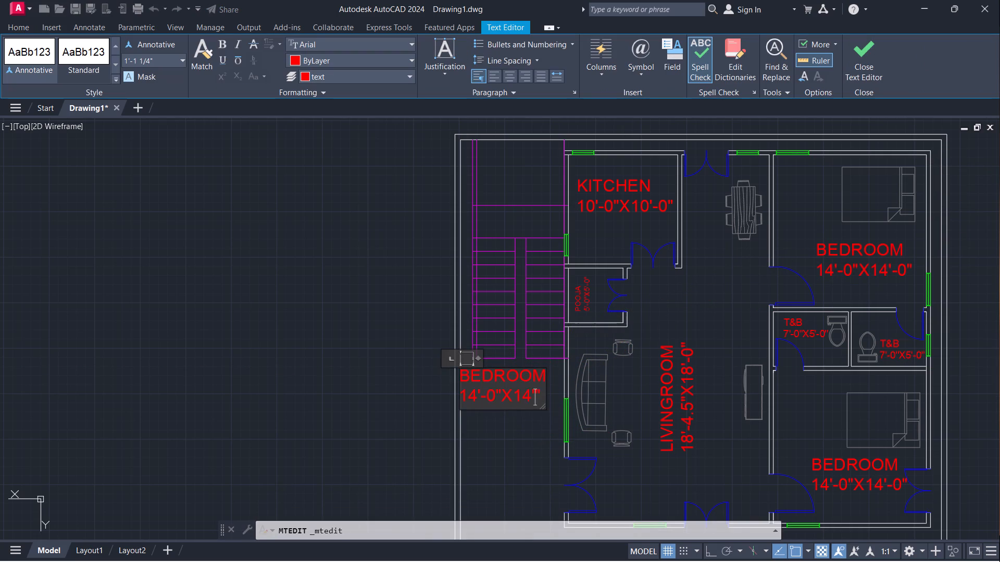
pyautogui.press('s')
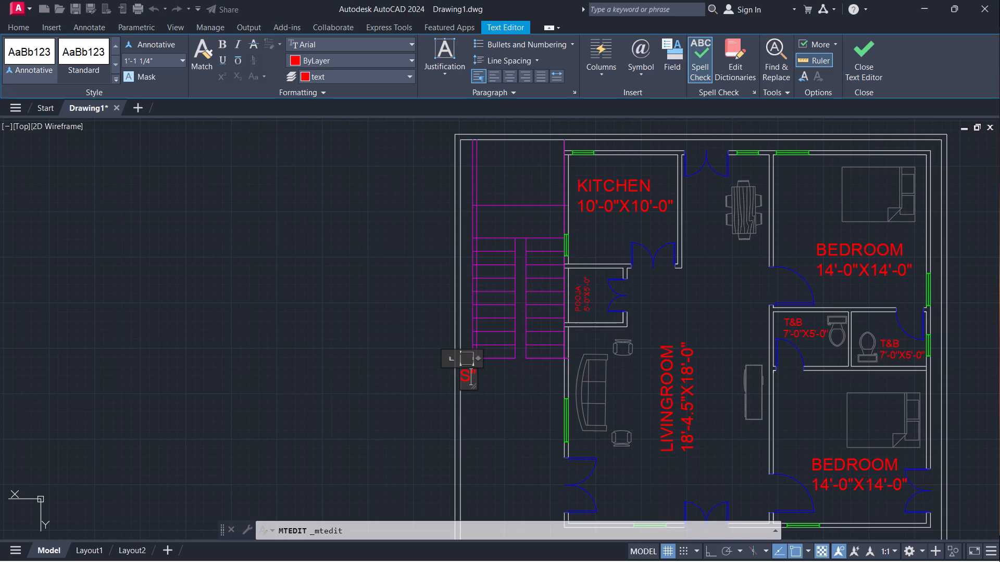
pyautogui.write('TAIRCASE')
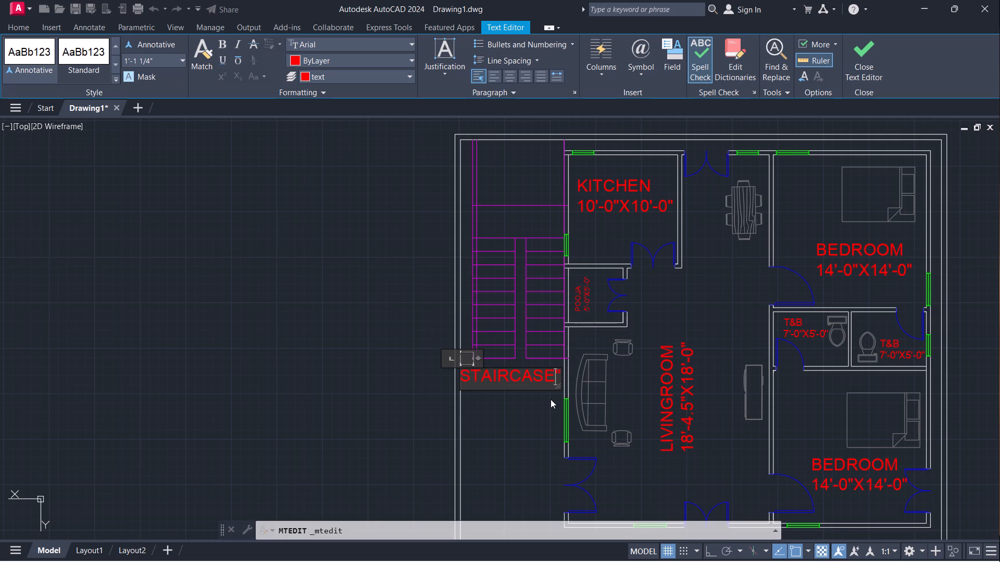
pyautogui.press('Right')
pyautogui.press('BackSpace')
pyautogui.click(551, 399)
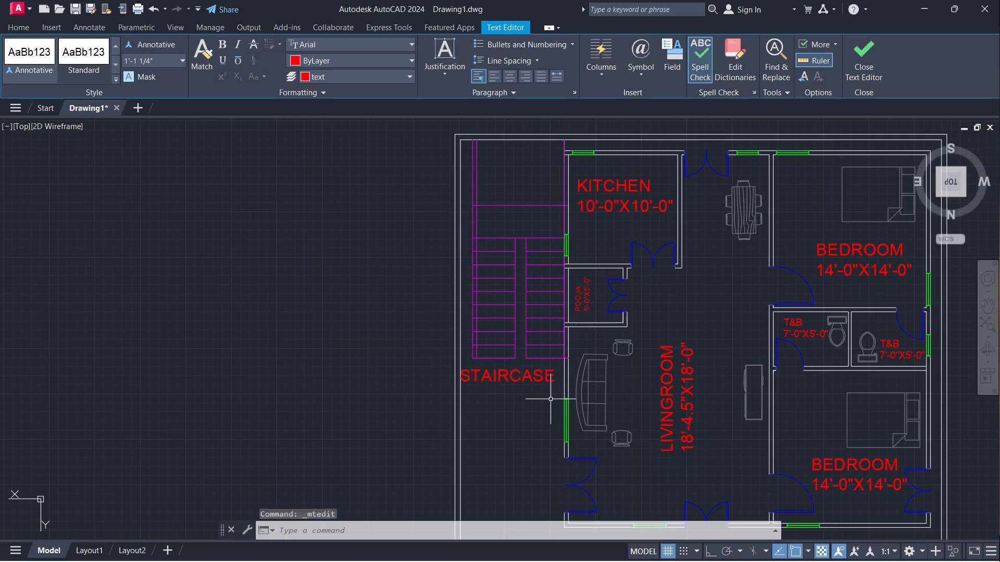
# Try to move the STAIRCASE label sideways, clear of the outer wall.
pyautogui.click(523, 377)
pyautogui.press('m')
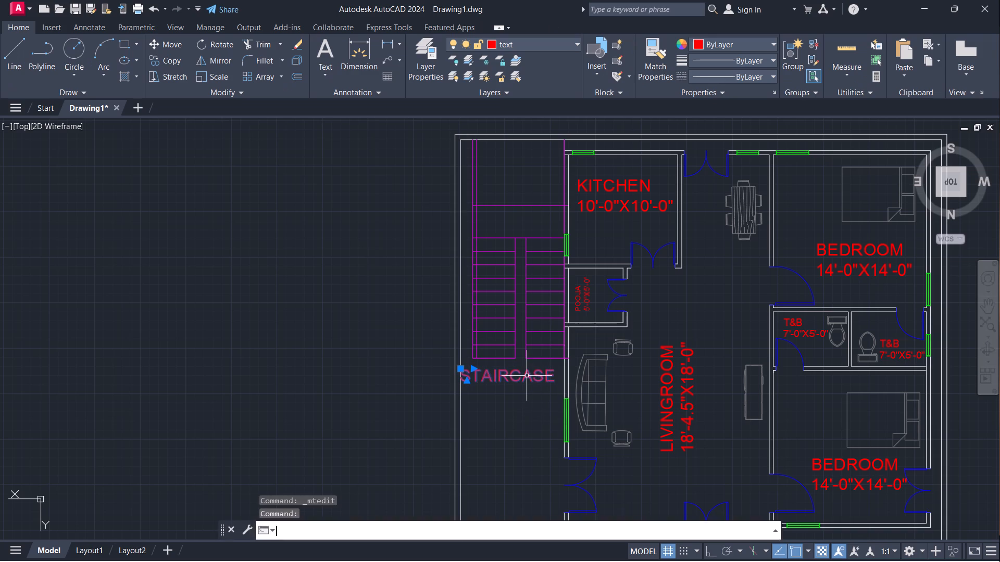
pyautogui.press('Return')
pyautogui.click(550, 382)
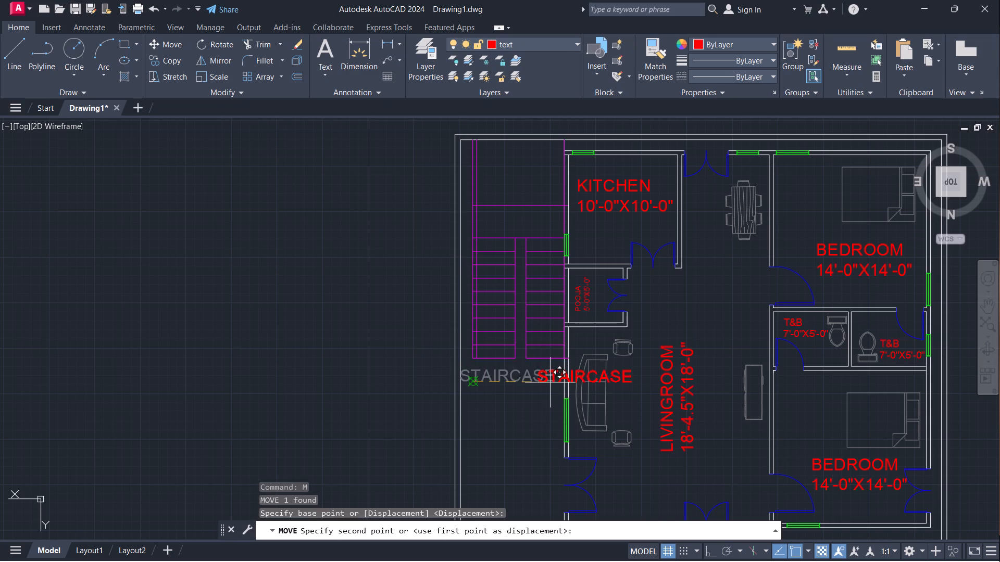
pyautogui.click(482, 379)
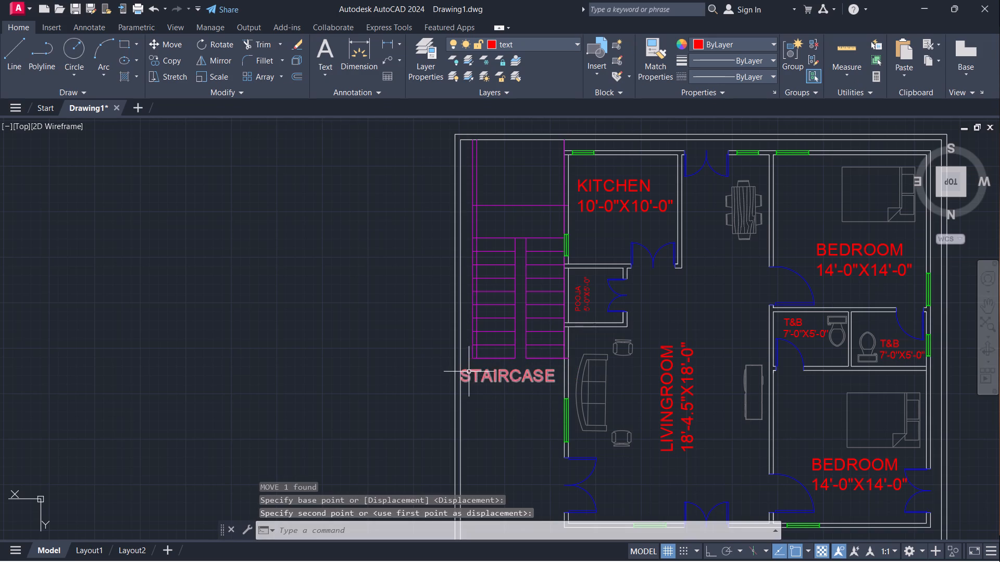
# Move the STAIRCASE label slightly toward the living room so it sits under the stairs between the walls.
pyautogui.click(468, 371)
pyautogui.press('m')
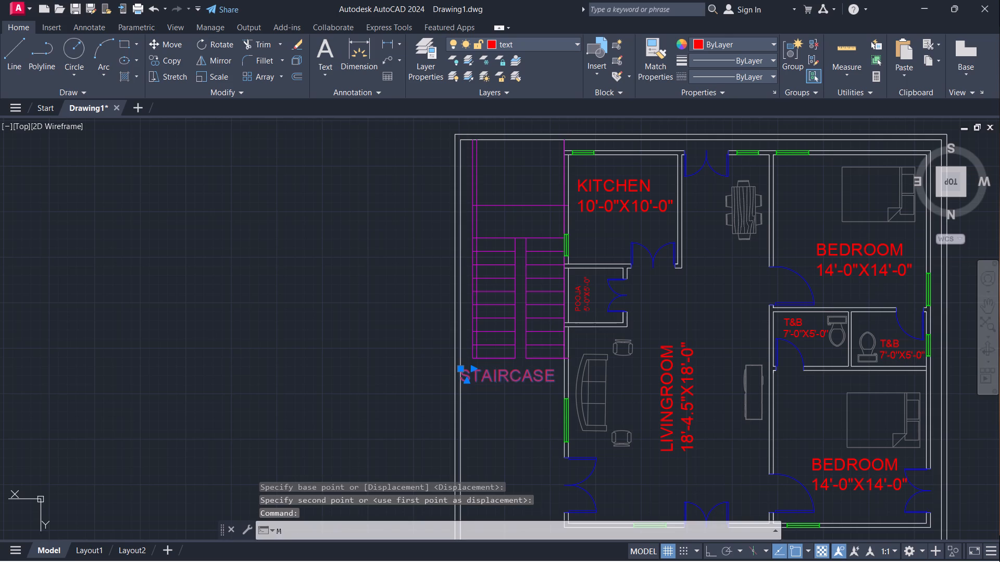
pyautogui.press('Return')
pyautogui.click(474, 382)
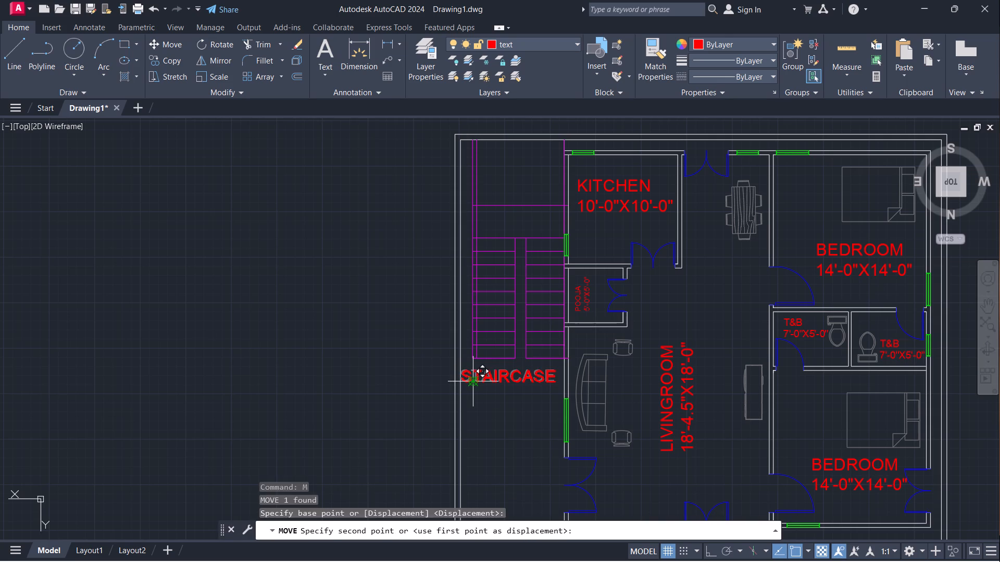
pyautogui.click(481, 383)
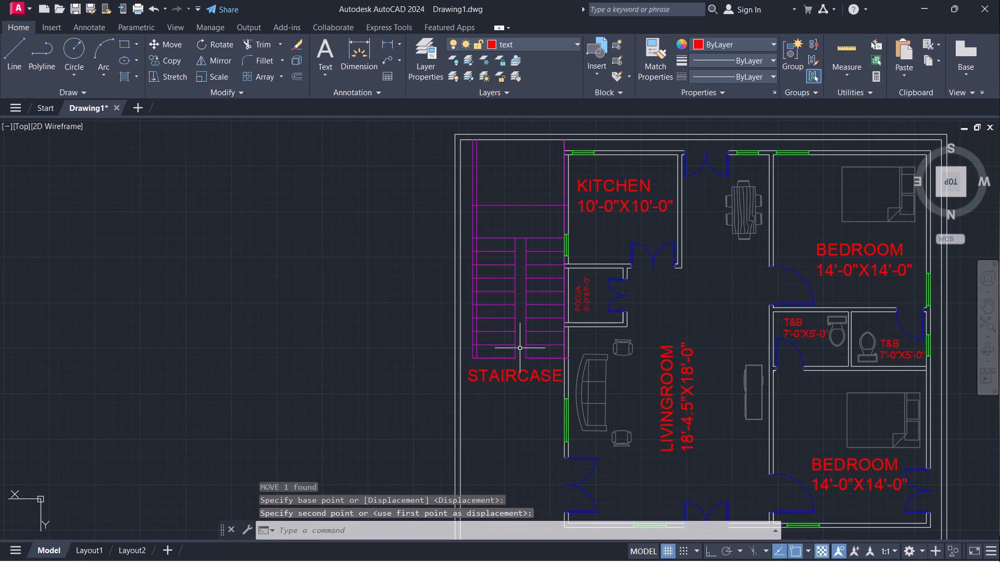
pyautogui.press('Escape')
pyautogui.scroll(-2, 686, 288)
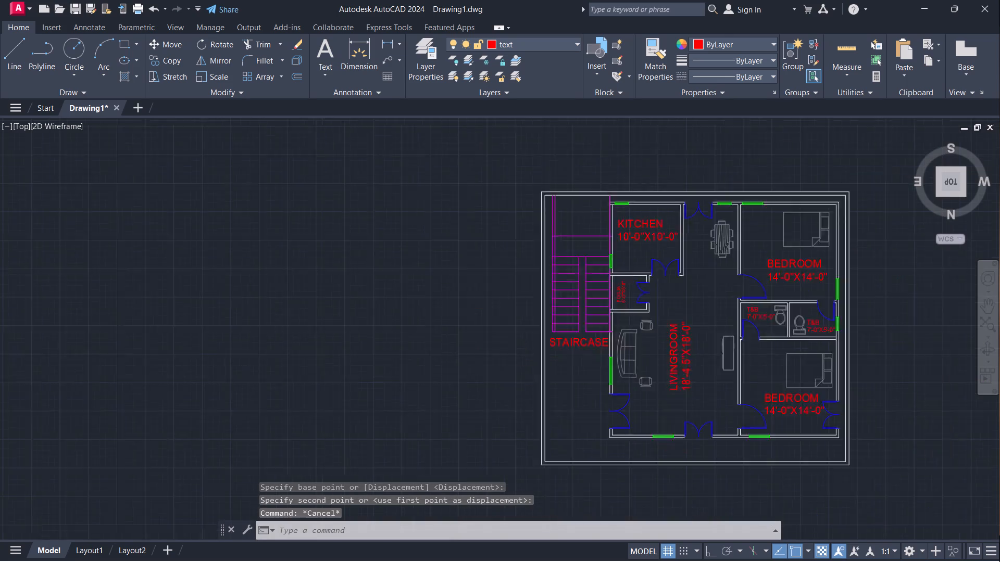
# Create a new layer named DIMENSIONS with the colour white and make it the current layer.
pyautogui.scroll(2, 757, 323)
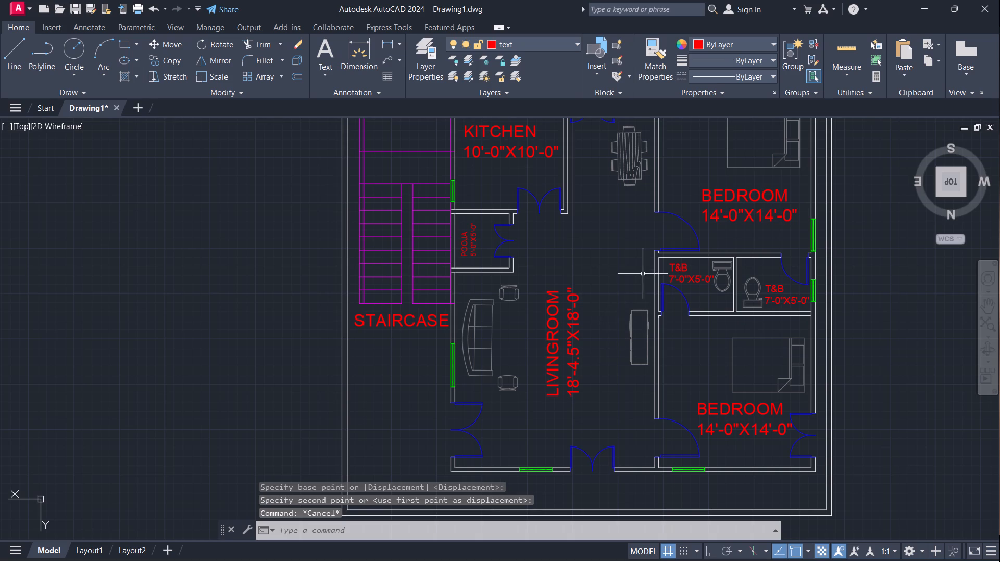
pyautogui.doubleClick(422, 58)
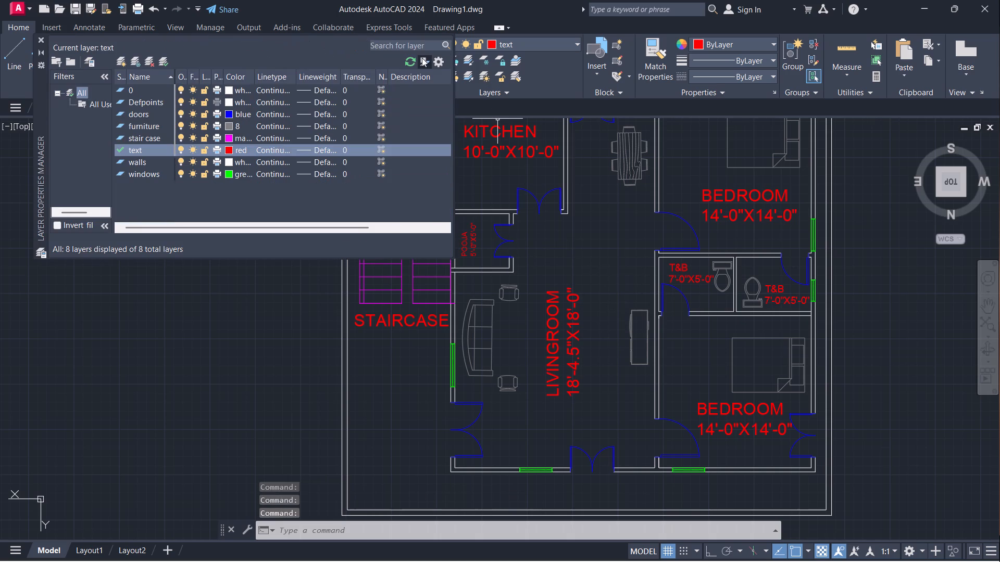
pyautogui.click(122, 62)
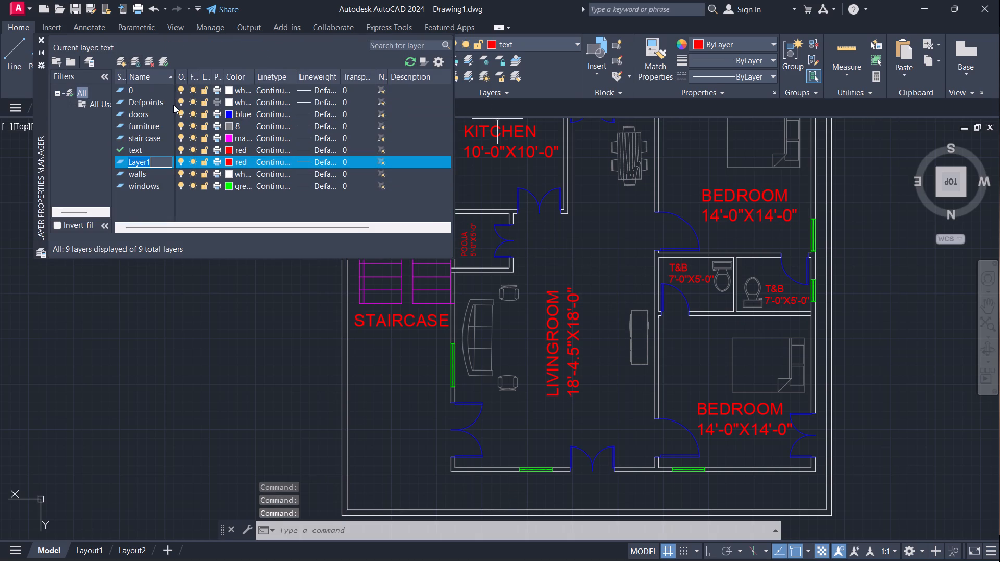
pyautogui.press('BackSpace')
pyautogui.write('DIMENSIONS')
pyautogui.click(226, 161)
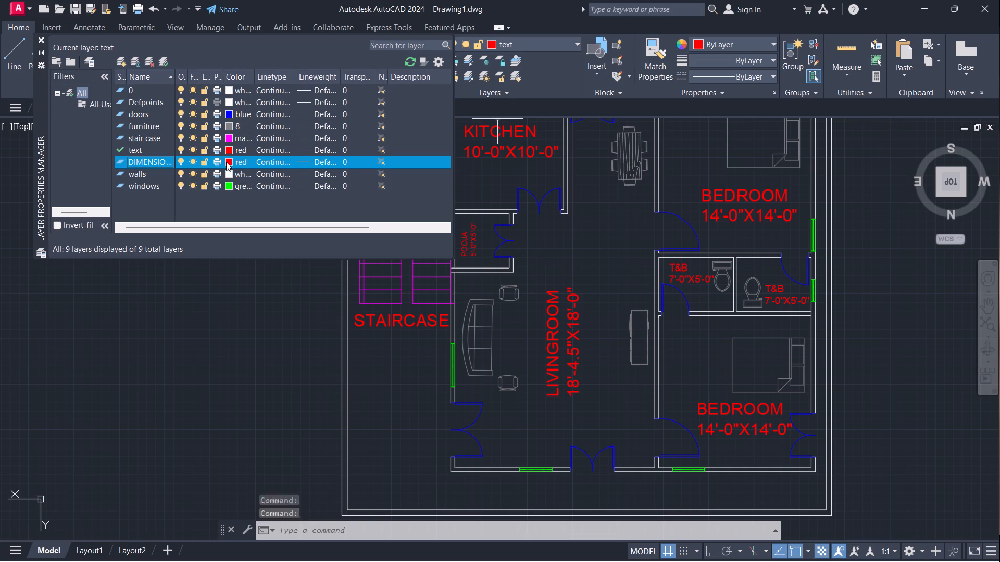
pyautogui.click(466, 317)
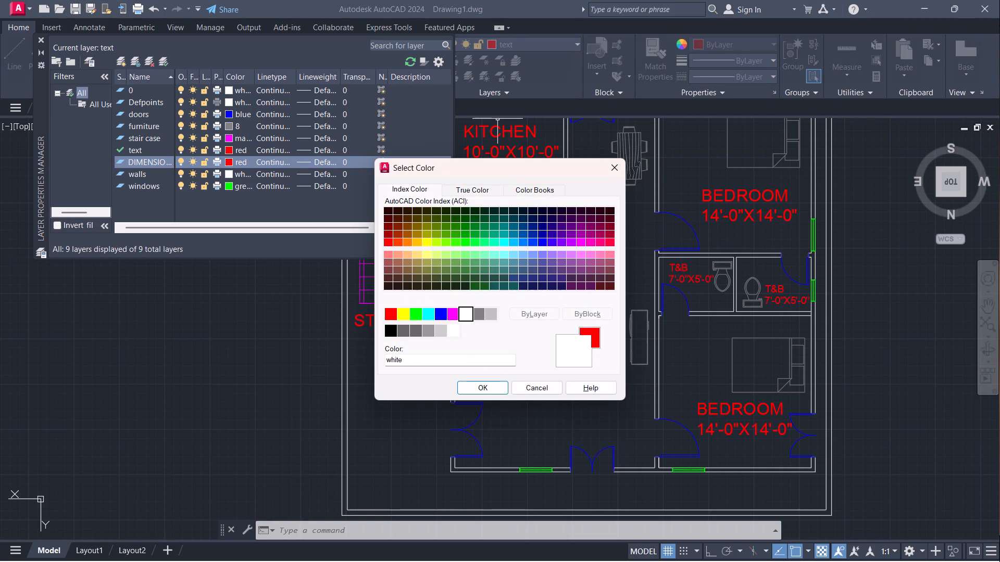
pyautogui.click(481, 385)
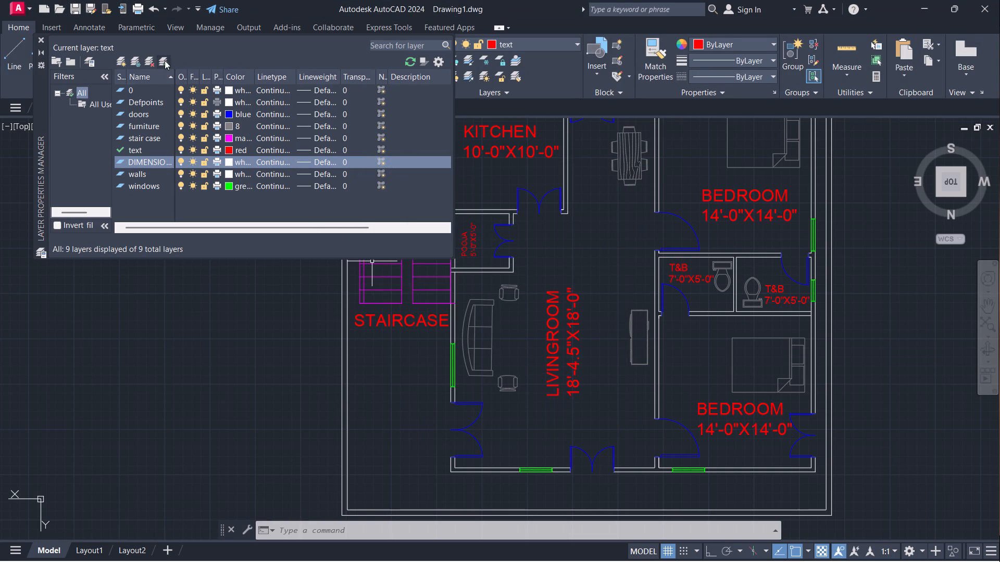
pyautogui.click(165, 60)
pyautogui.click(42, 36)
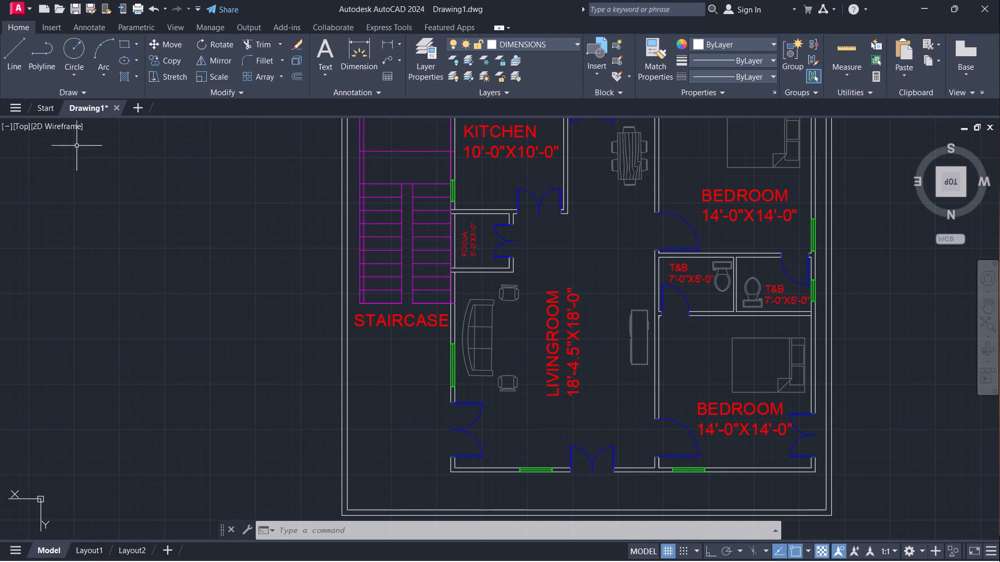
# Copy the STAIRCASE label into the open rectangle above the stairs, beside the kitchen.
pyautogui.scroll(-2, 97, 167)
pyautogui.moveTo(96, 169); pyautogui.dragTo(236, 251, button='middle')
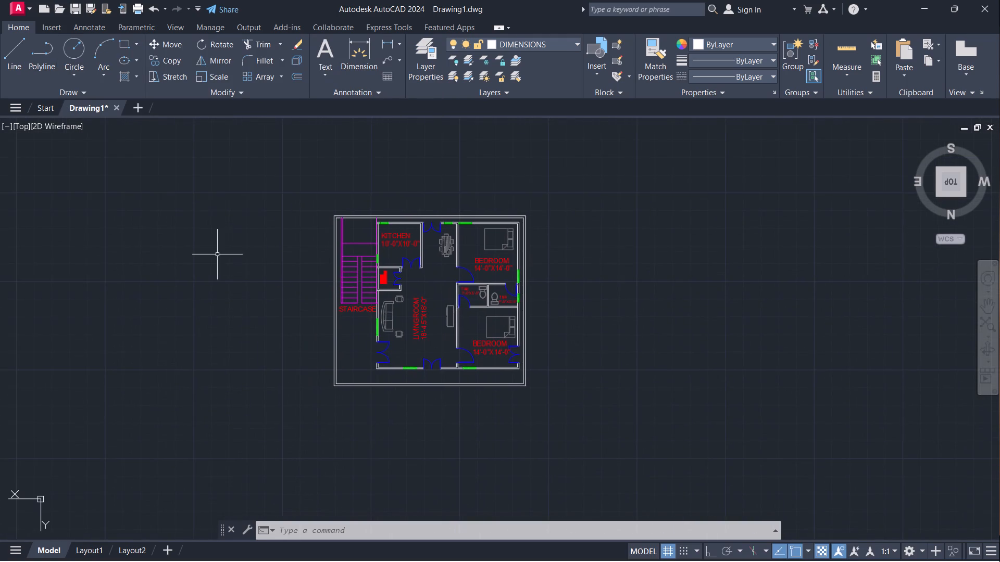
pyautogui.scroll(1, 217, 254)
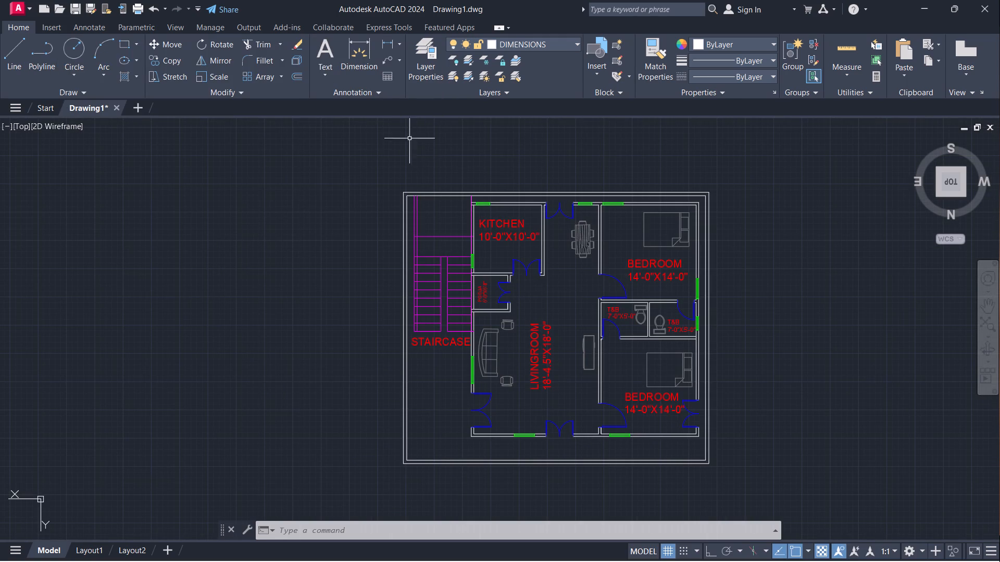
pyautogui.click(424, 345)
pyautogui.write('CO')
pyautogui.press('Return')
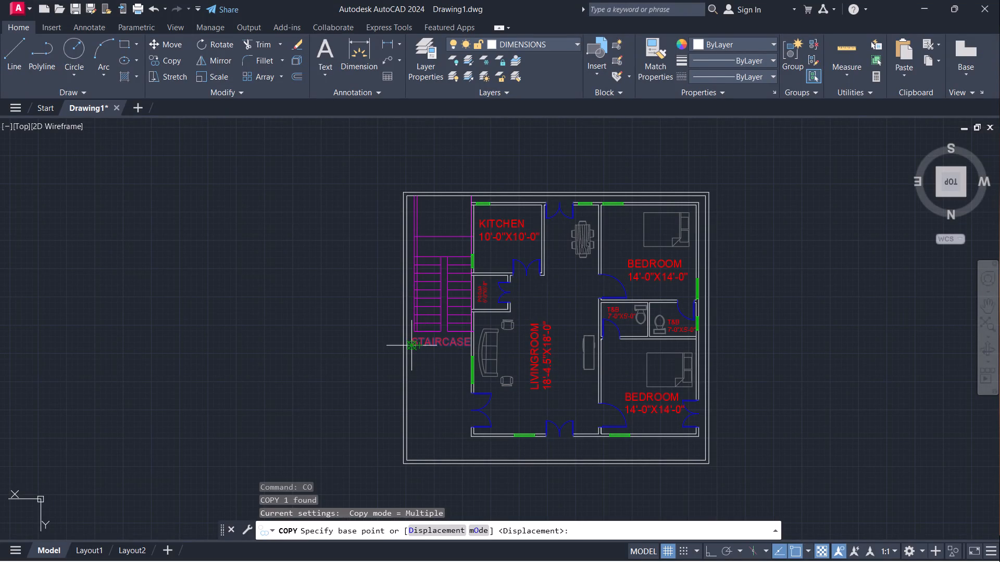
pyautogui.click(409, 346)
pyautogui.scroll(2, 419, 225)
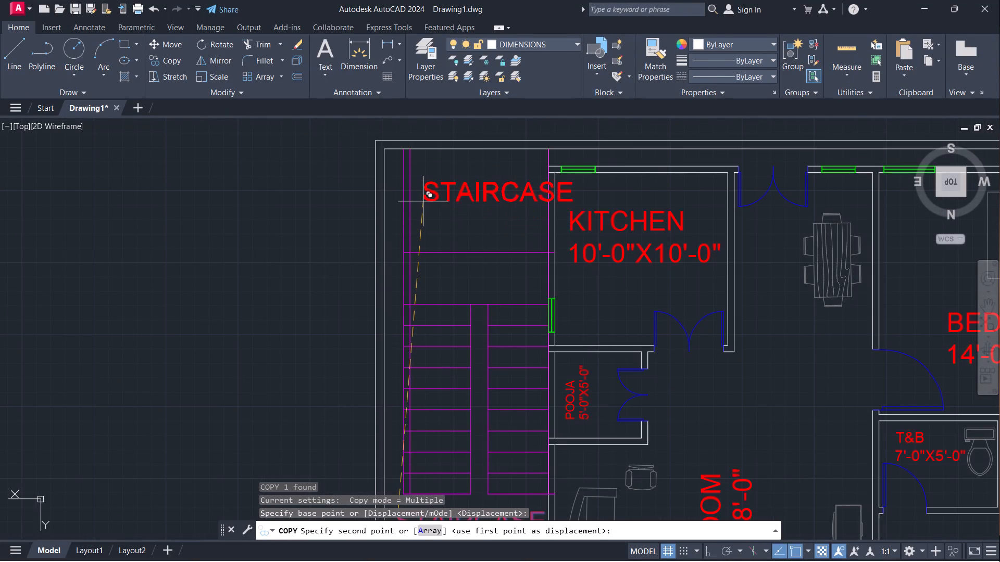
pyautogui.click(423, 201)
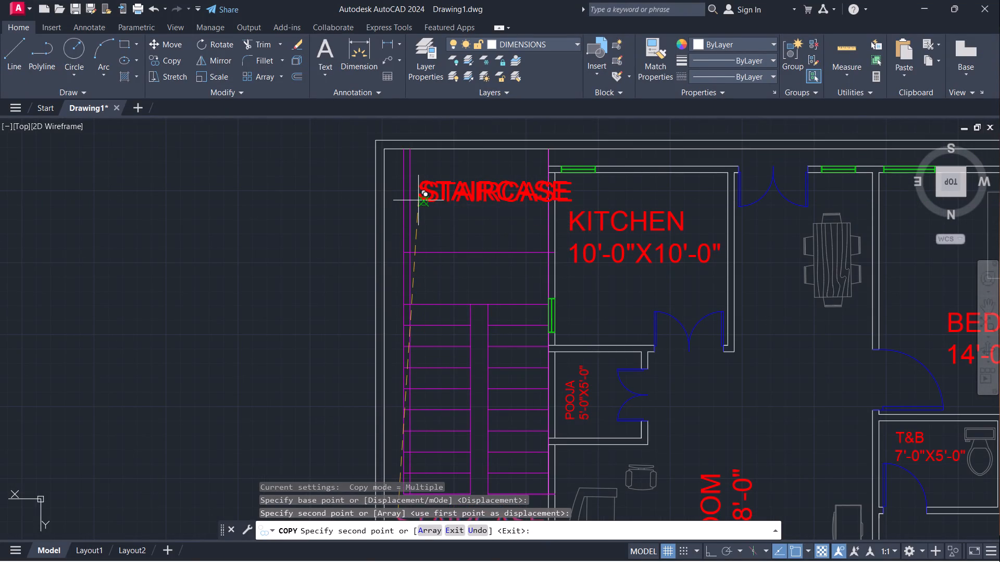
pyautogui.press('Escape')
# Replace the entire text of the copied STAIRCASE label beside the kitchen with LIFT.
pyautogui.doubleClick(446, 194)
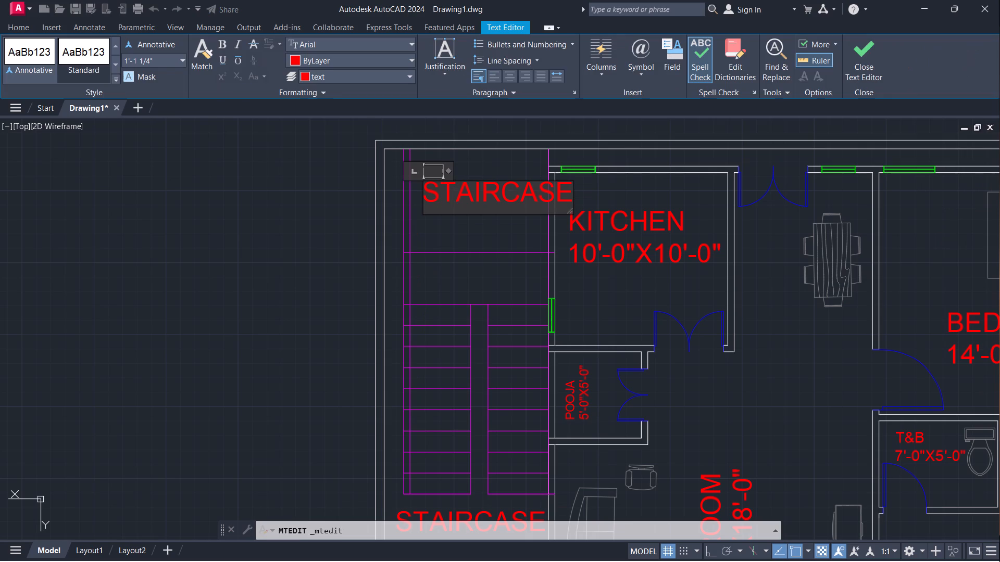
pyautogui.press('Right')
pyautogui.press('Right')
pyautogui.press('Right')
pyautogui.press('Right')
pyautogui.press('Right')
pyautogui.press('Right')
pyautogui.press('Right')
pyautogui.press('Right')
pyautogui.press('Right')
pyautogui.press('Right')
pyautogui.press('Right')
pyautogui.press('Right')
pyautogui.press('Right')
pyautogui.press('Right')
pyautogui.press('Right')
pyautogui.press('BackSpace')
pyautogui.press('BackSpace')
pyautogui.press('BackSpace')
pyautogui.press('BackSpace')
pyautogui.press('BackSpace')
pyautogui.press('BackSpace')
pyautogui.press('BackSpace')
pyautogui.press('BackSpace')
pyautogui.press('BackSpace')
pyautogui.press('BackSpace')
pyautogui.press('BackSpace')
pyautogui.press('BackSpace')
pyautogui.press('BackSpace')
pyautogui.press('BackSpace')
pyautogui.press('BackSpace')
pyautogui.press('BackSpace')
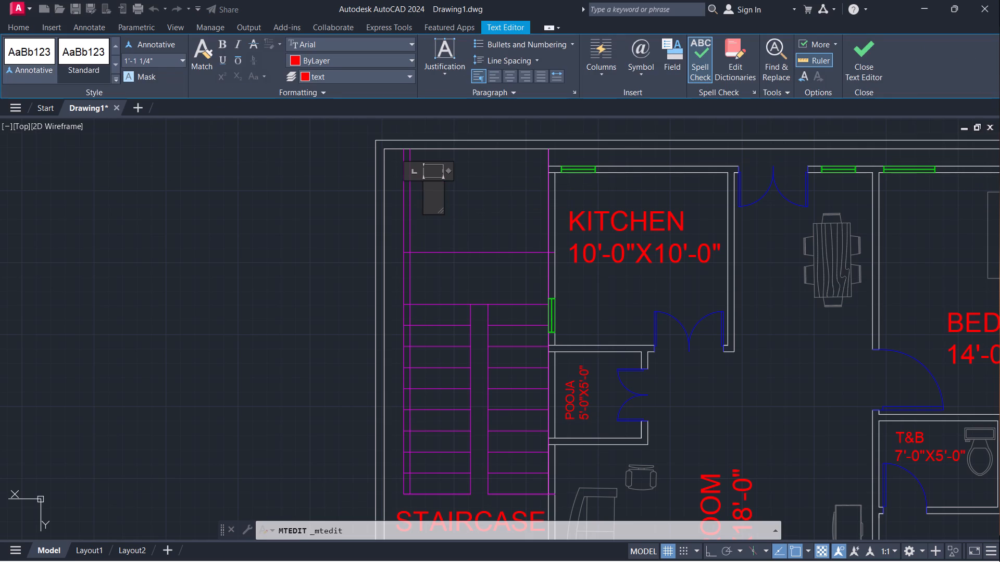
pyautogui.write('LI')
pyautogui.write('FT')
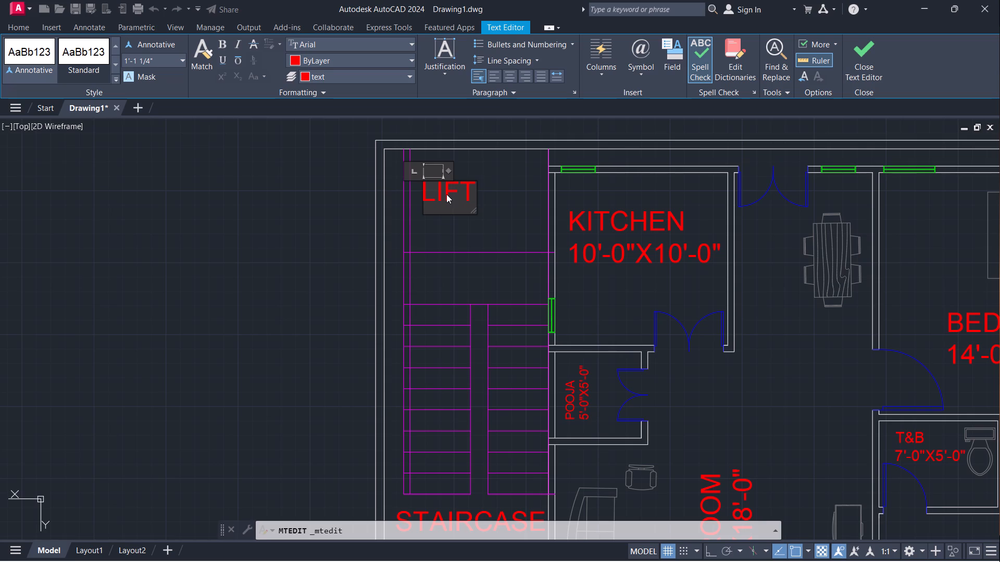
pyautogui.press('Return')
pyautogui.click(482, 205)
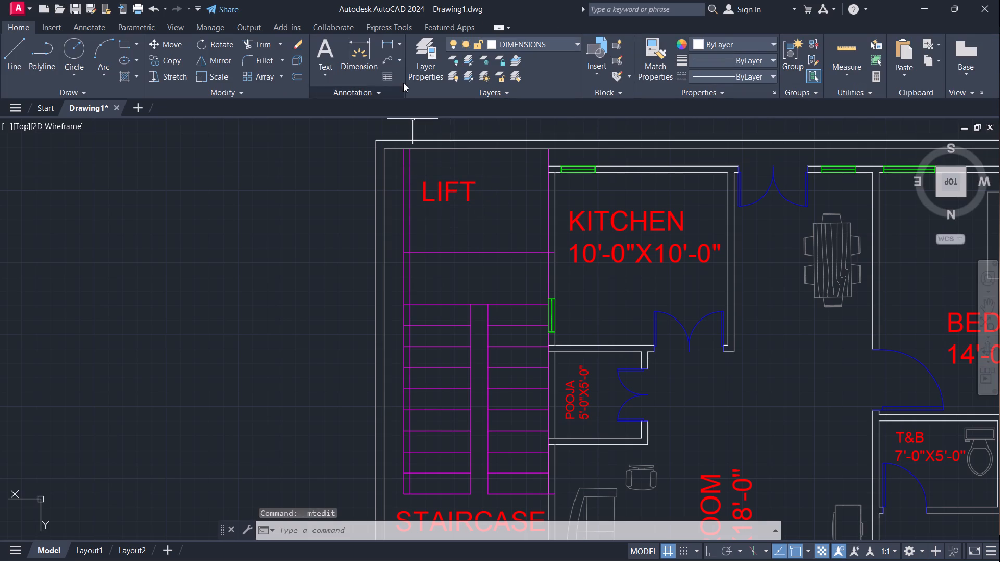
# Add linear dimensions for the lift area's width and depth, placing both dimension lines just inside its edges.
pyautogui.click(389, 43)
pyautogui.click(413, 251)
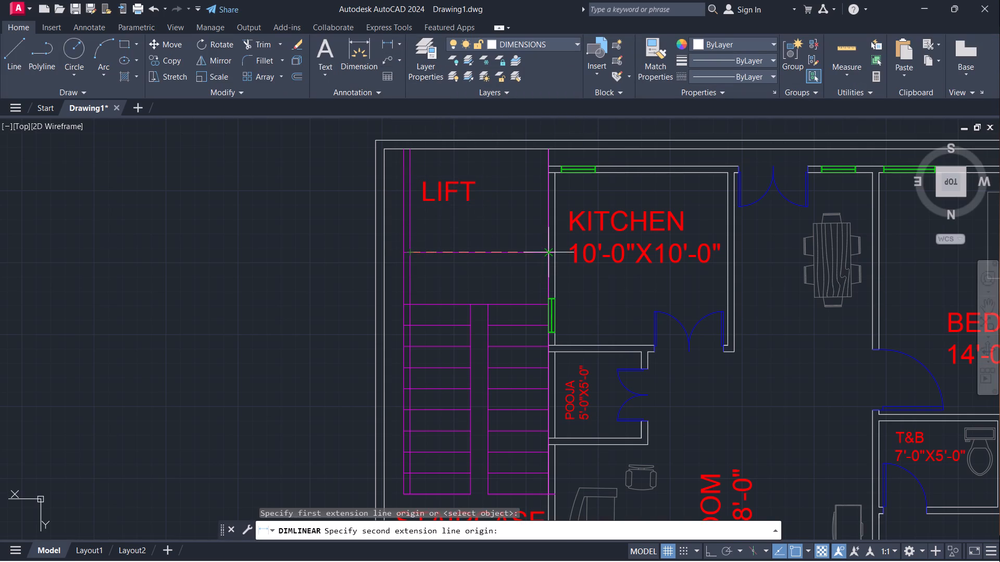
pyautogui.click(548, 253)
pyautogui.click(537, 236)
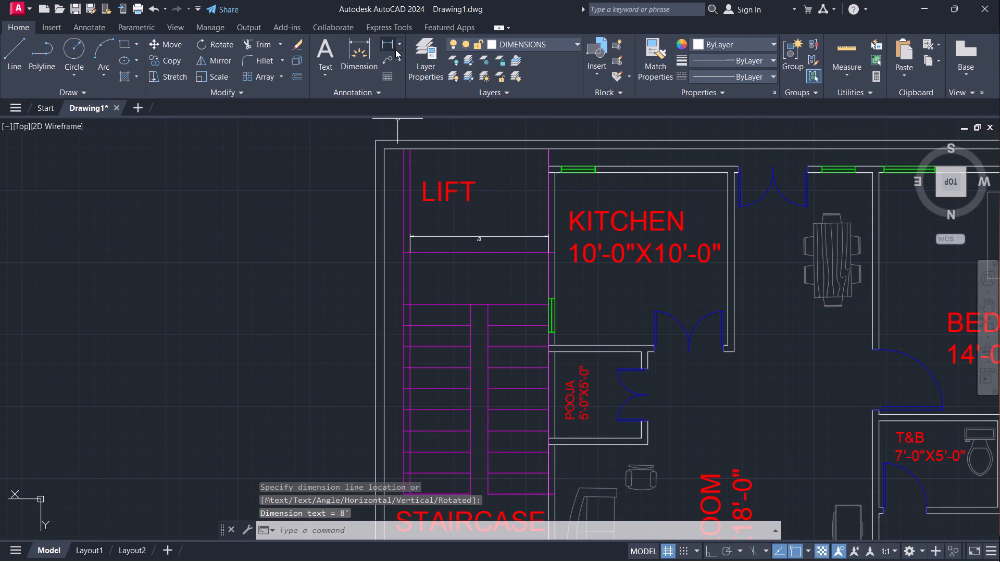
pyautogui.click(387, 43)
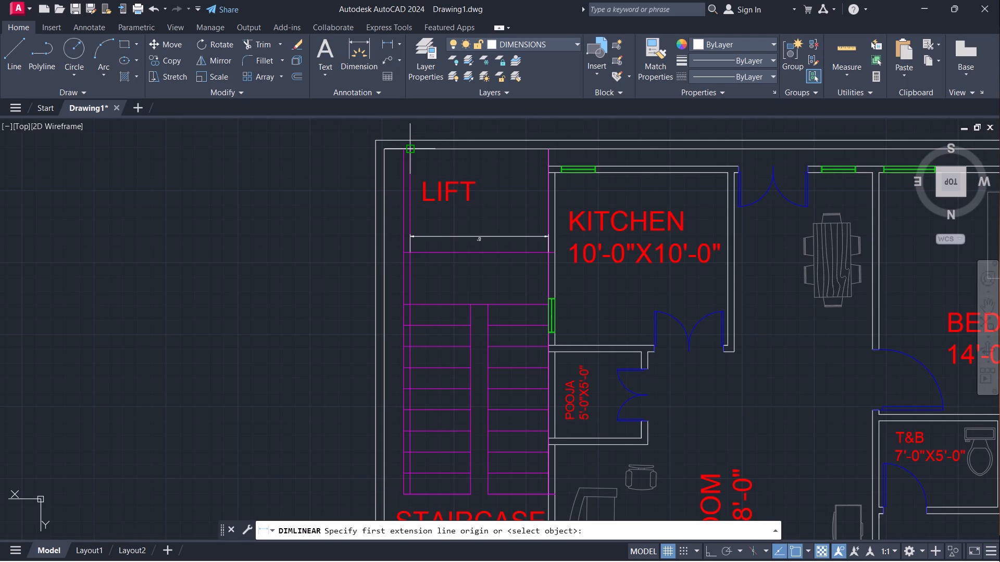
pyautogui.click(412, 150)
pyautogui.click(411, 257)
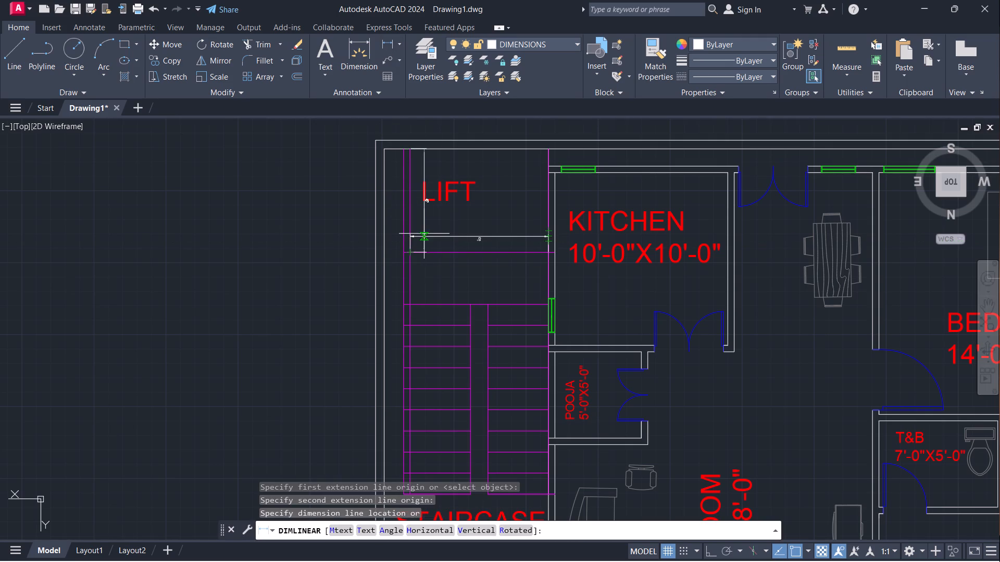
pyautogui.click(418, 225)
pyautogui.scroll(2, 408, 203)
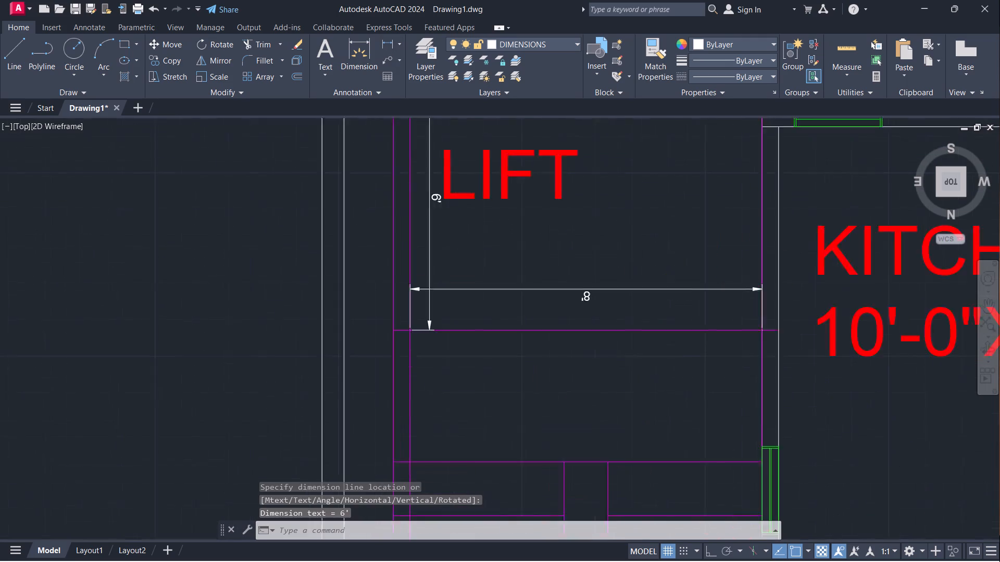
pyautogui.scroll(1, 408, 203)
pyautogui.scroll(-1, 523, 221)
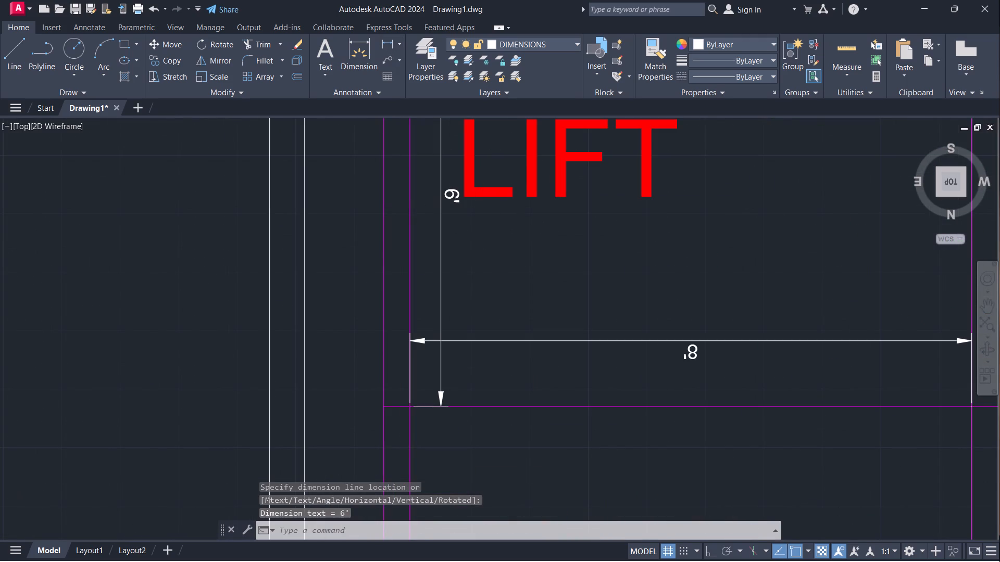
pyautogui.scroll(-1, 523, 221)
pyautogui.press('Escape')
# Add a vertical linear dimension along the full outer boundary wall on the bedroom side, placed outside the plan.
pyautogui.scroll(-2, 583, 235)
pyautogui.moveTo(591, 229); pyautogui.dragTo(437, 155, button='middle')
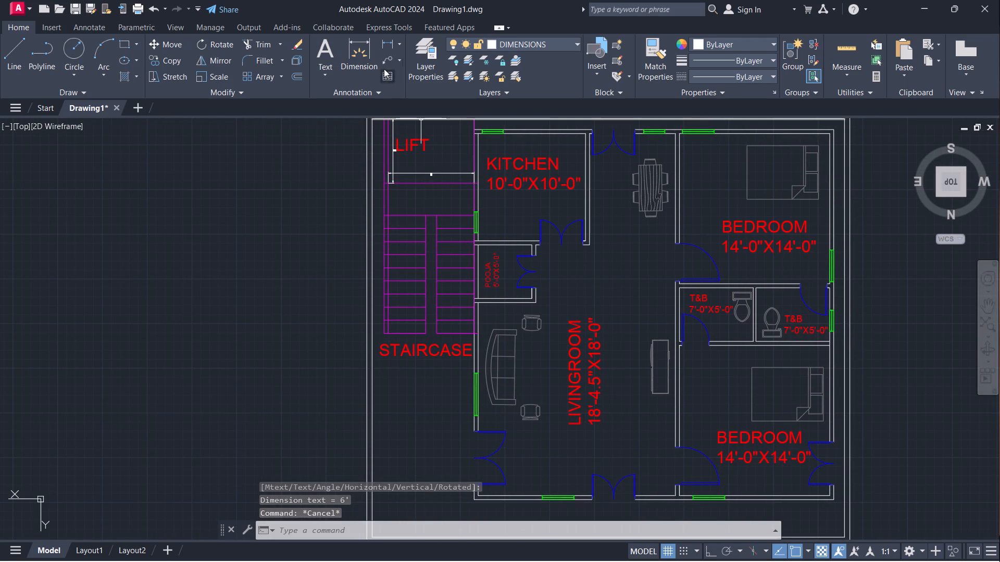
pyautogui.click(391, 43)
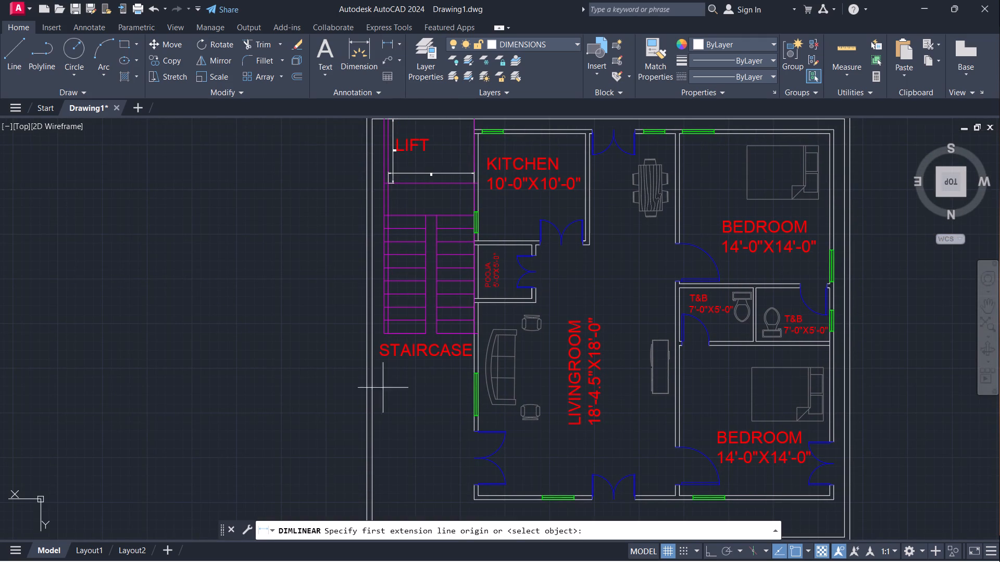
pyautogui.moveTo(405, 413); pyautogui.dragTo(424, 333, button='middle')
pyautogui.scroll(-1, 428, 376)
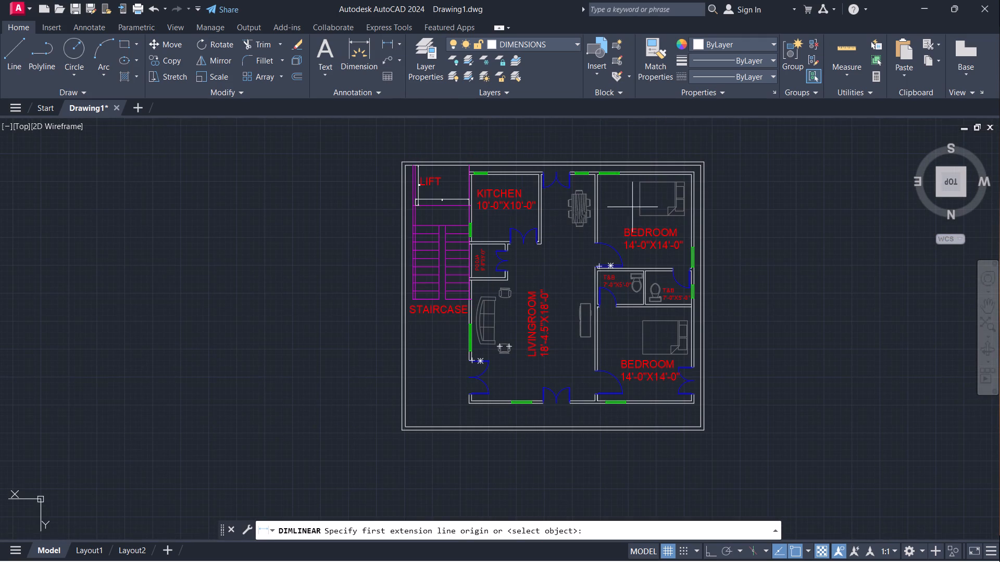
pyautogui.click(704, 159)
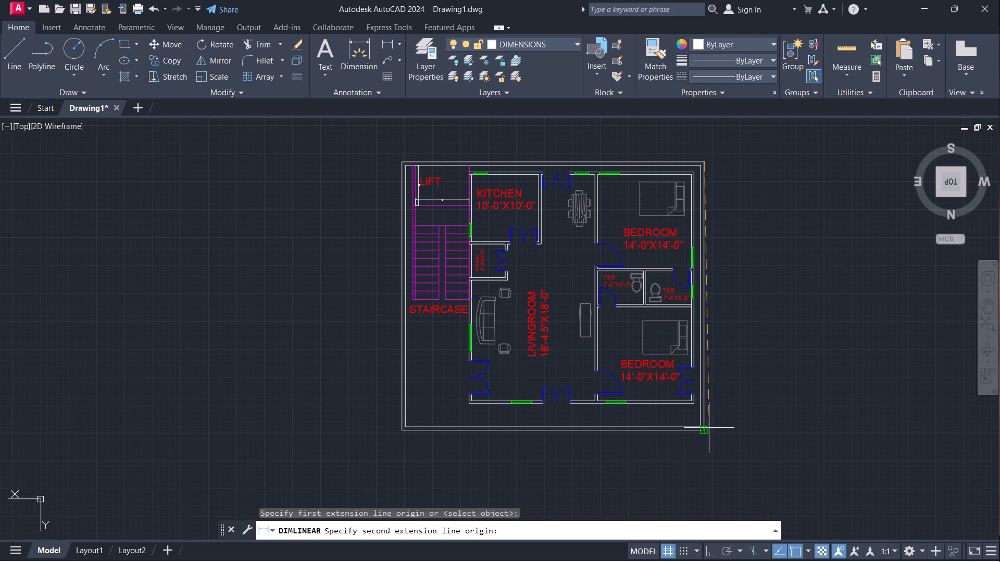
pyautogui.click(708, 428)
pyautogui.click(742, 371)
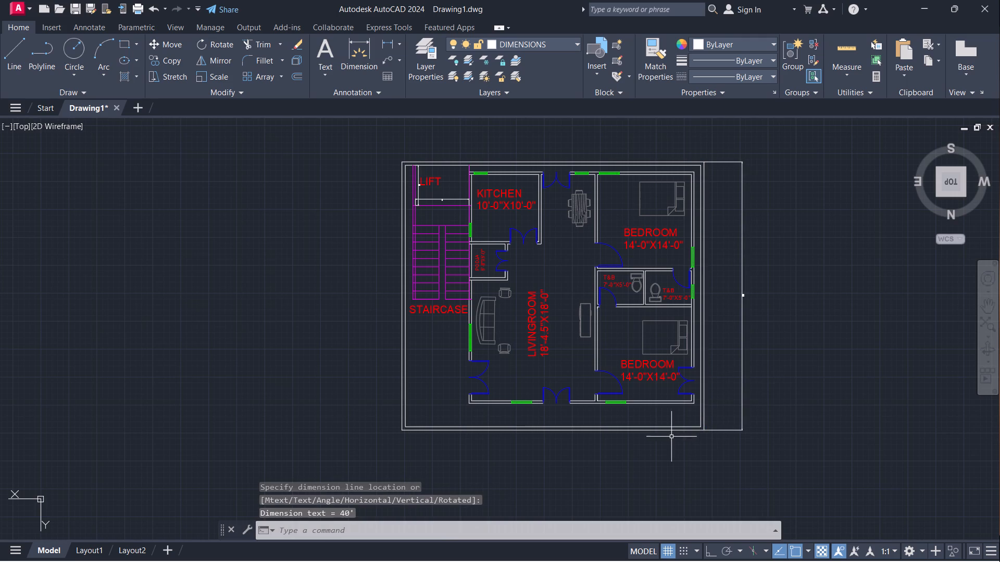
# Add a horizontal linear dimension across the full bottom edge of the outer boundary wall, placed below the plan.
pyautogui.click(399, 431)
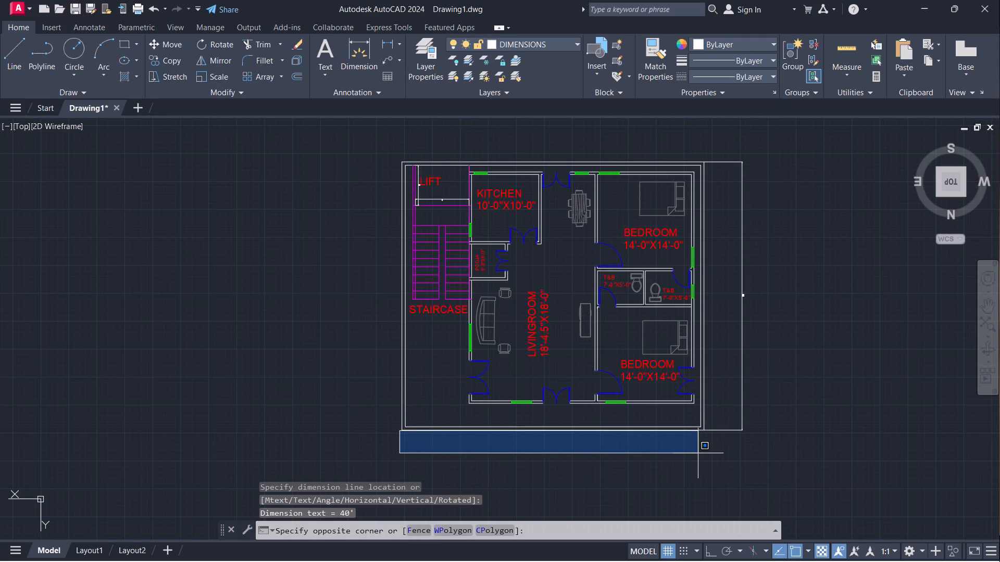
pyautogui.press('Escape')
pyautogui.press('space')
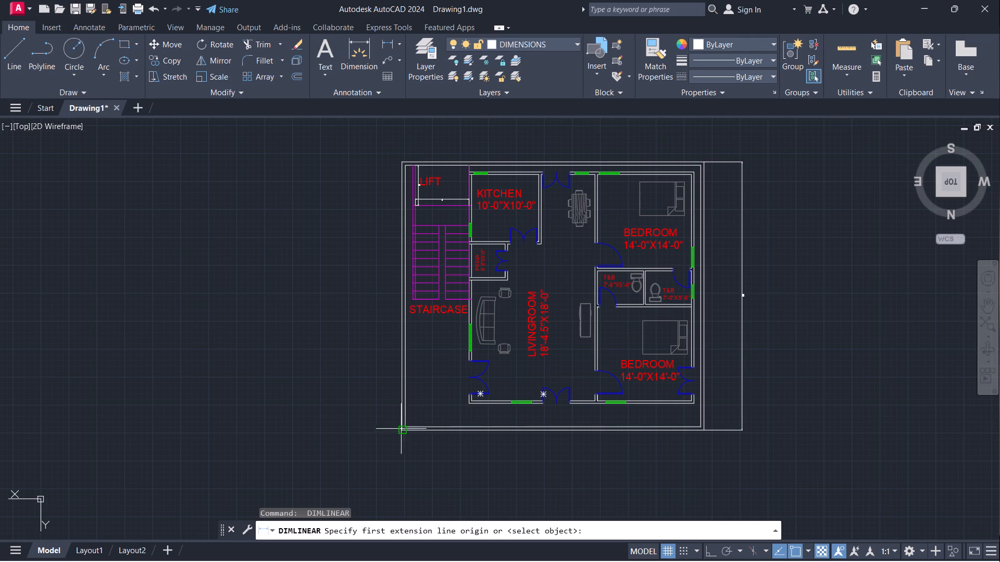
pyautogui.click(398, 431)
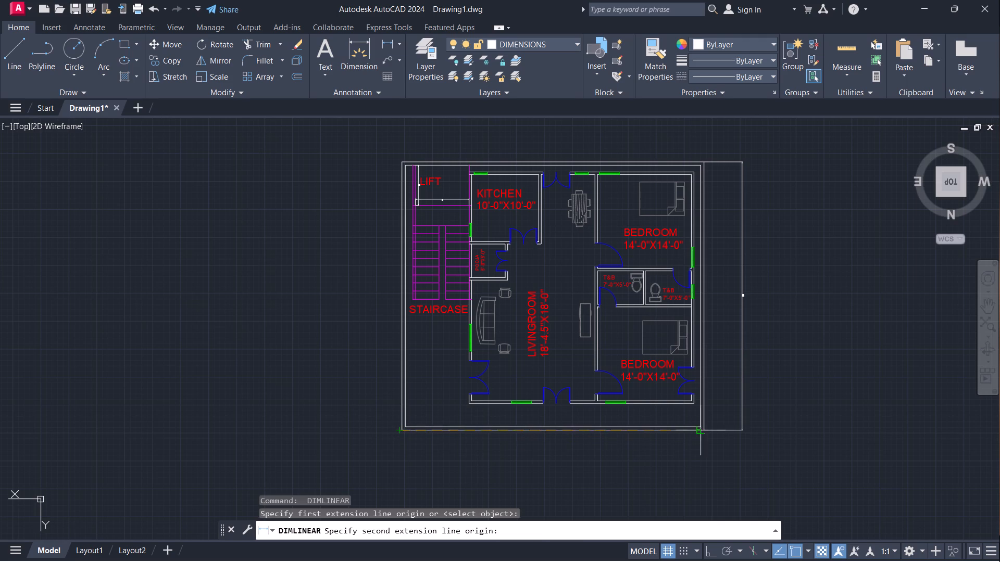
pyautogui.click(708, 431)
pyautogui.click(701, 459)
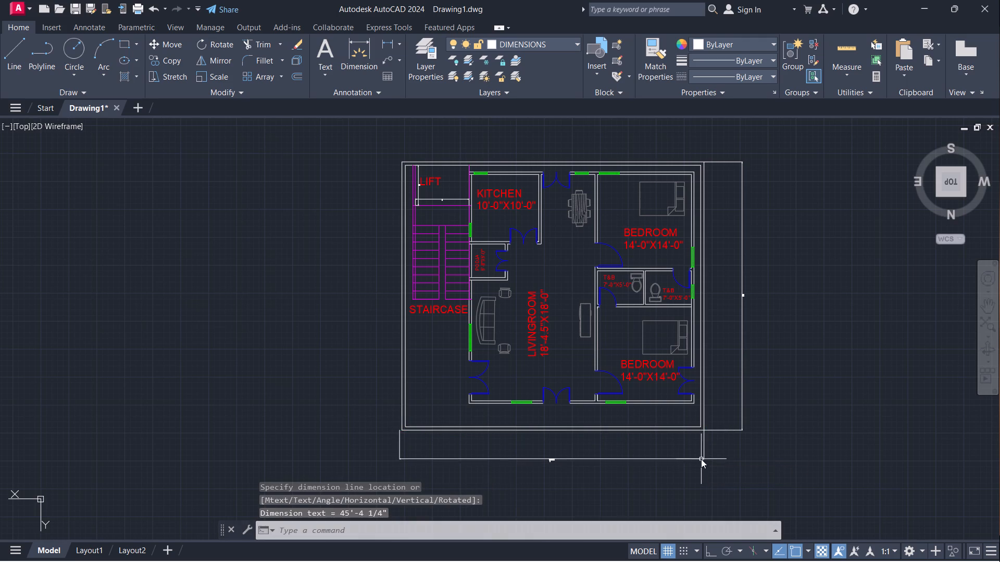
# Add a horizontal linear dimension between the boundary wall's inner face and the living room wall, placed below the STAIRCASE label.
pyautogui.press('space')
pyautogui.click(407, 351)
pyautogui.click(472, 349)
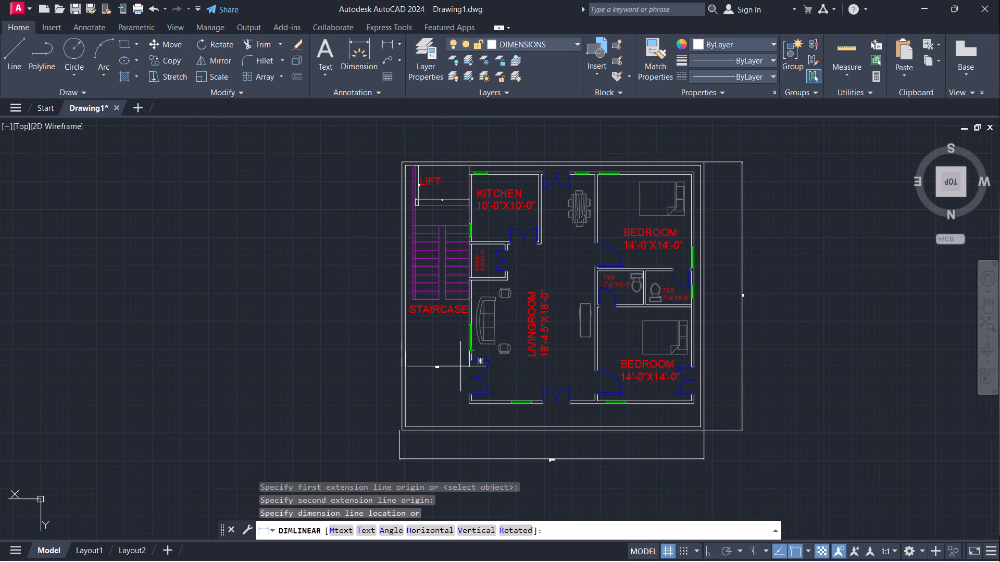
pyautogui.click(460, 367)
# Add a vertical linear dimension for the gap between the living room's bottom exterior wall and the boundary wall's inner face.
pyautogui.press('space')
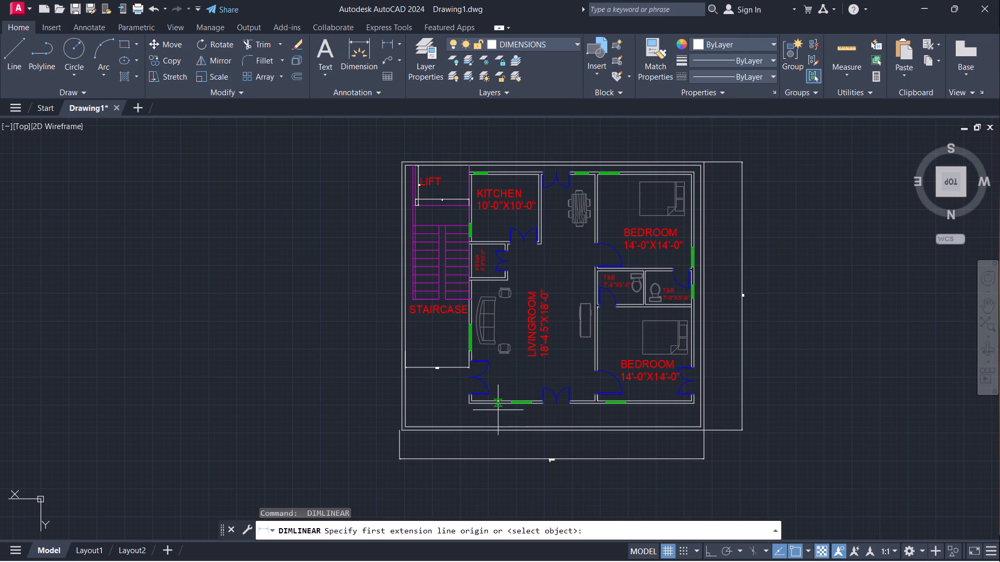
pyautogui.click(498, 405)
pyautogui.click(496, 428)
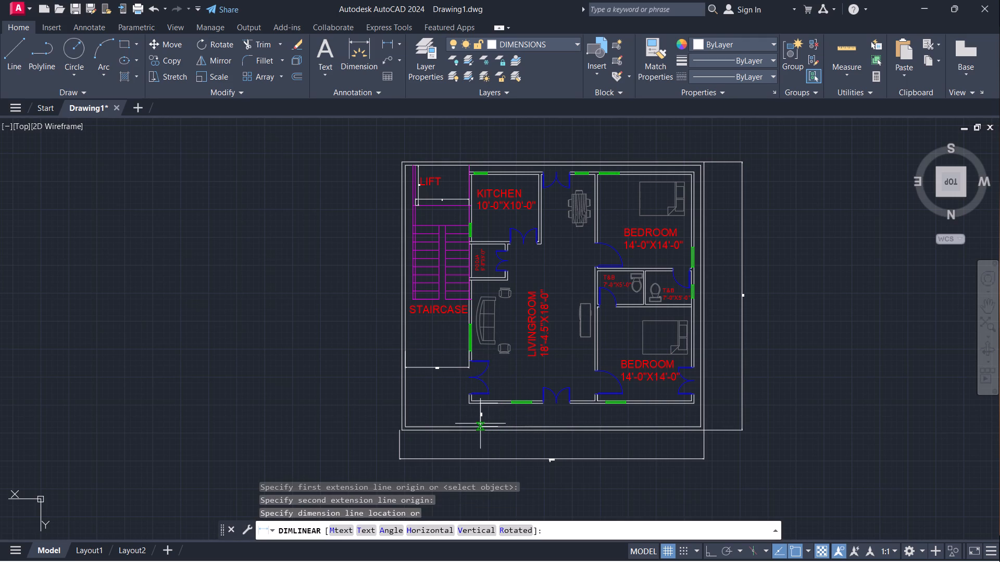
pyautogui.click(480, 424)
# Add a linear dimension across the thickness of the living room's staircase-side wall, just below its window.
pyautogui.scroll(2, 459, 337)
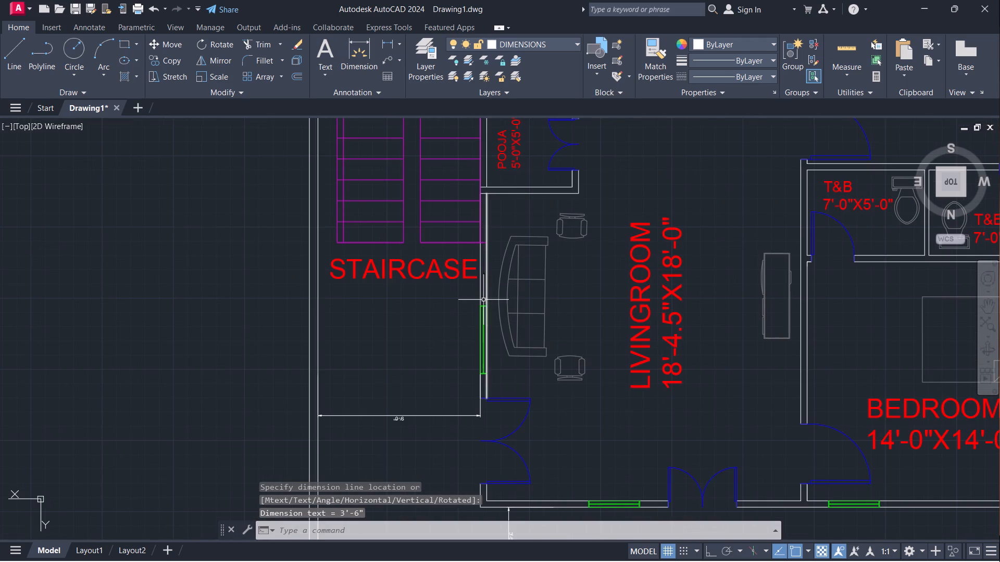
pyautogui.press('space')
pyautogui.click(479, 386)
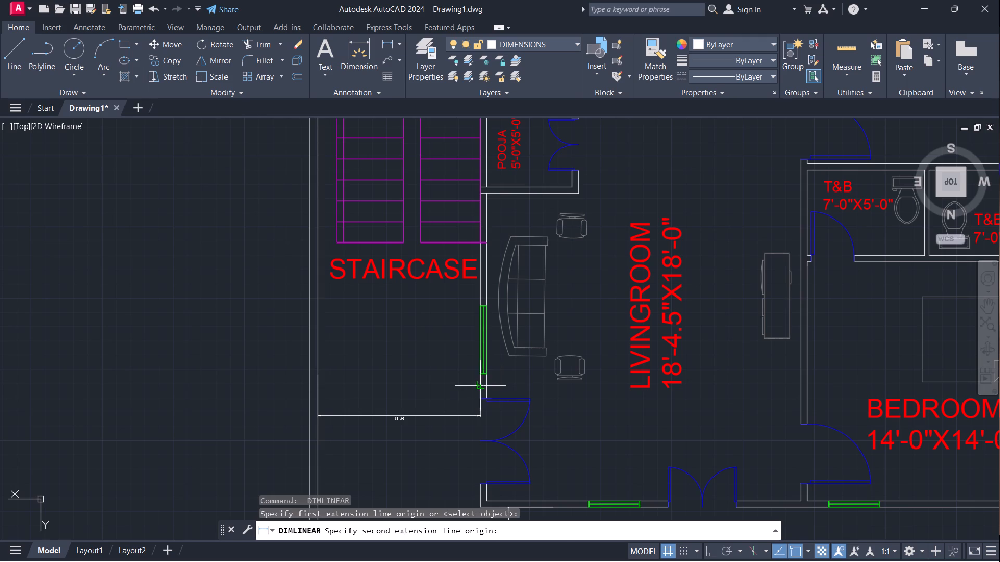
pyautogui.click(490, 384)
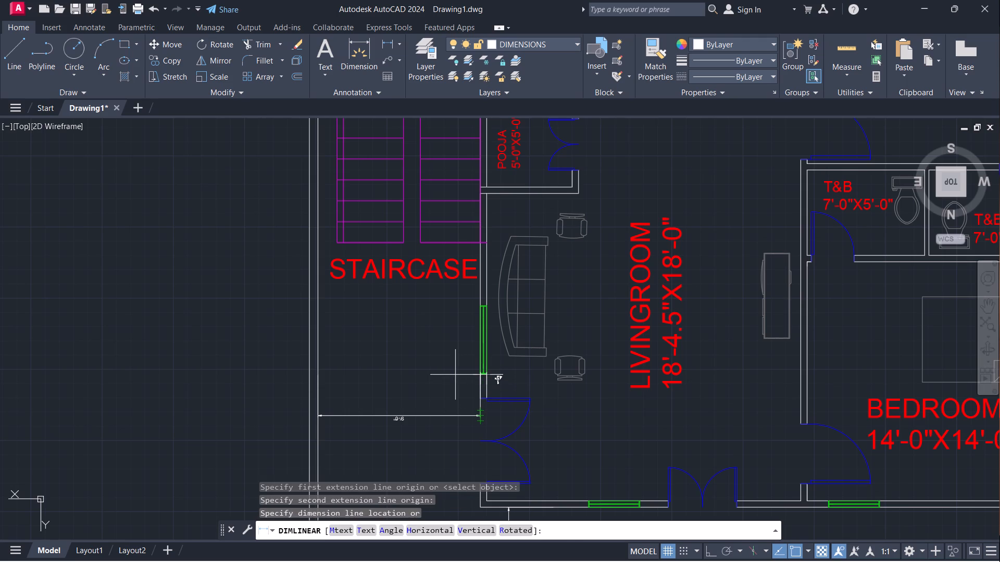
pyautogui.click(455, 375)
# Add a horizontal linear dimension across the dining area between the kitchen and bedroom walls, placed below the dining table.
pyautogui.scroll(-1, 615, 390)
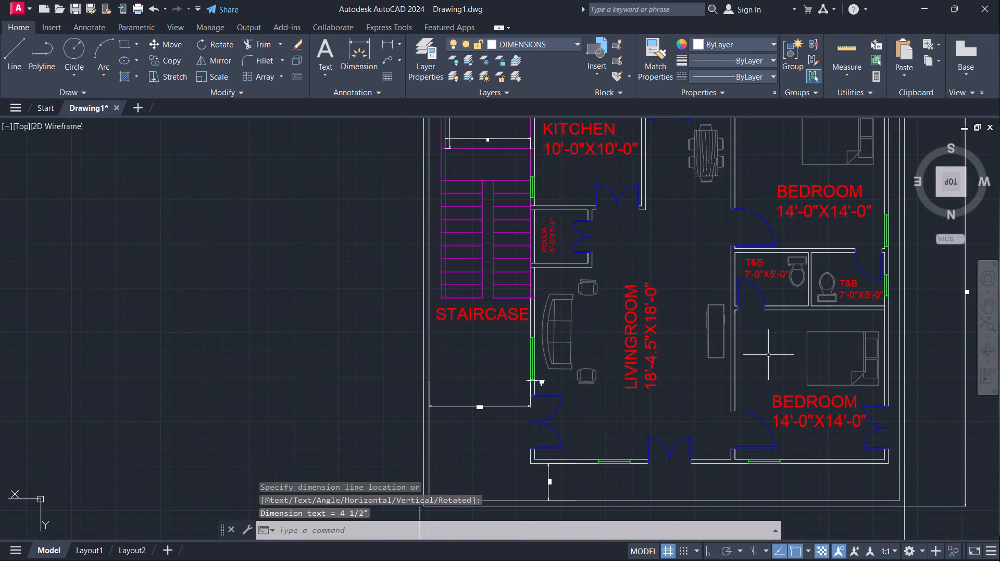
pyautogui.moveTo(768, 355); pyautogui.dragTo(682, 365, button='middle')
pyautogui.press('space')
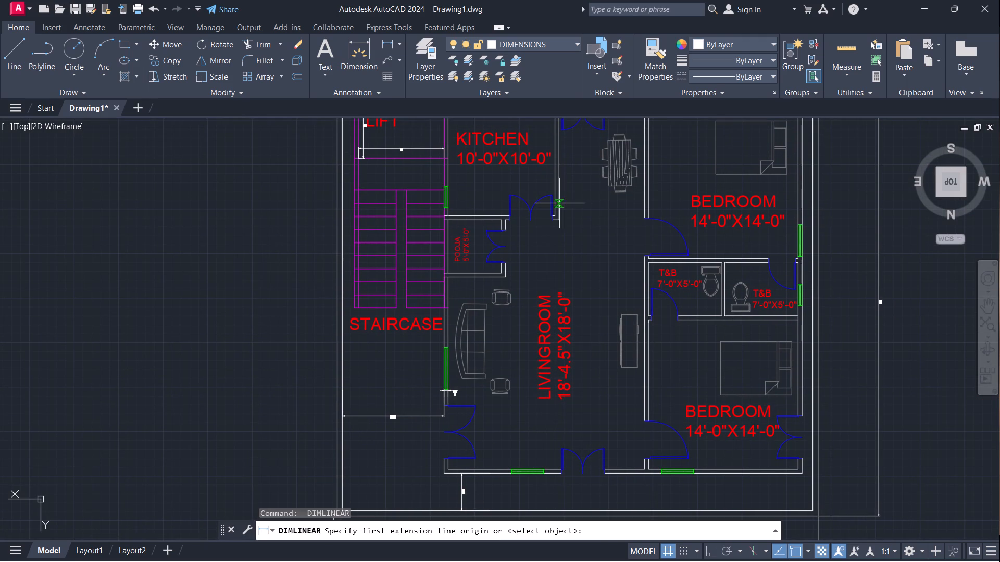
pyautogui.click(561, 201)
pyautogui.click(642, 198)
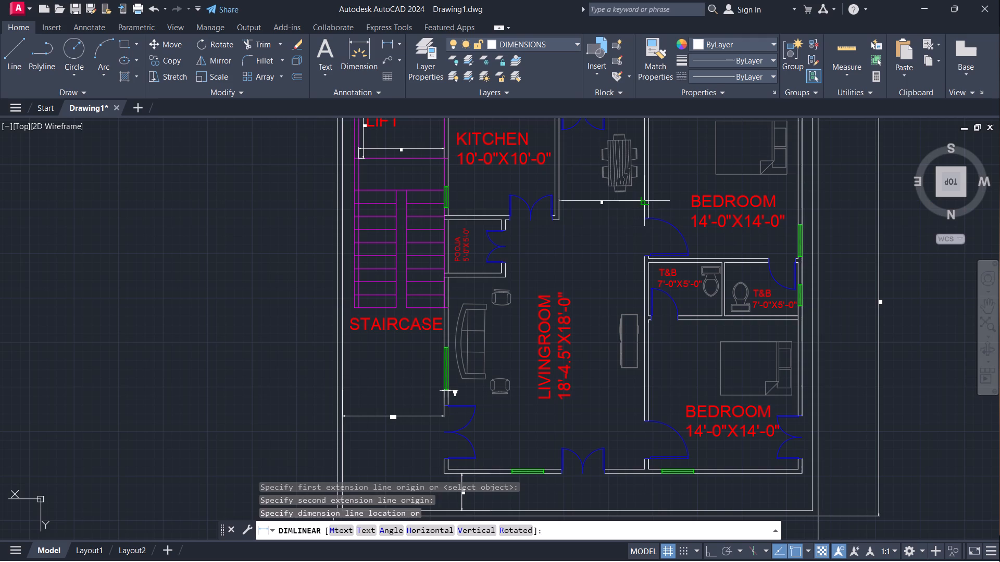
pyautogui.click(628, 217)
# Select all similar linear dimensions in the plan and set their text height to 6".
pyautogui.scroll(-2, 598, 227)
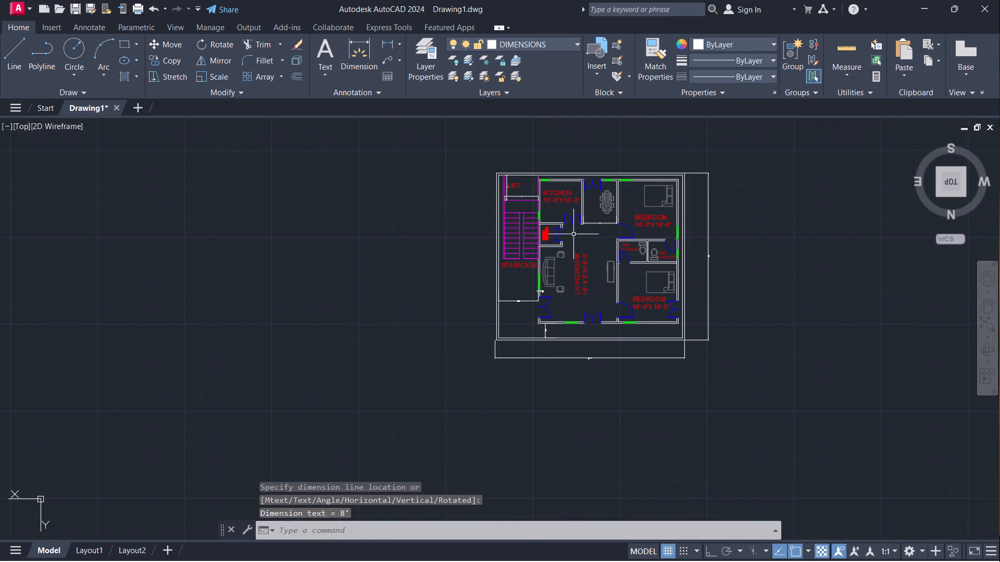
pyautogui.click(592, 359)
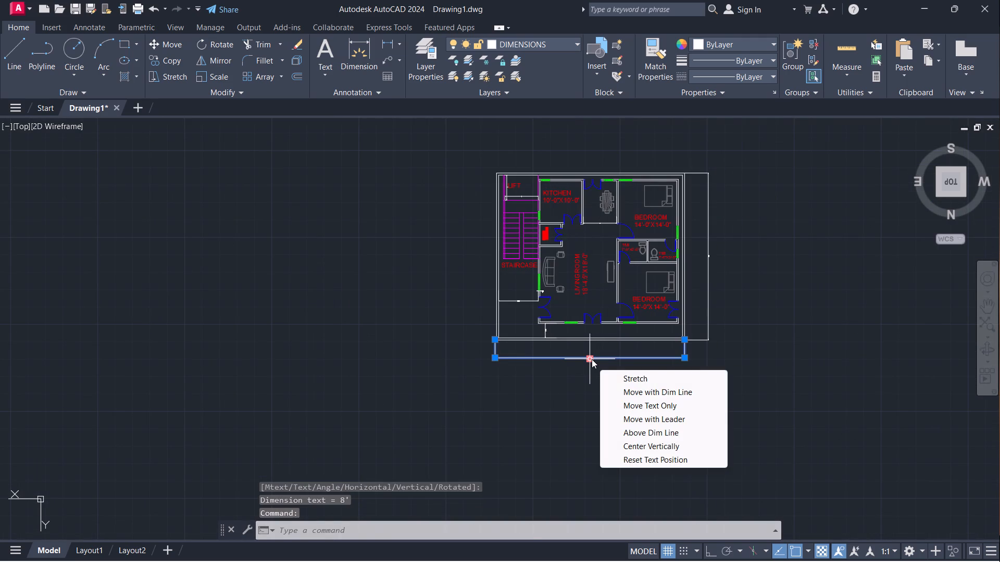
pyautogui.rightClick(592, 359)
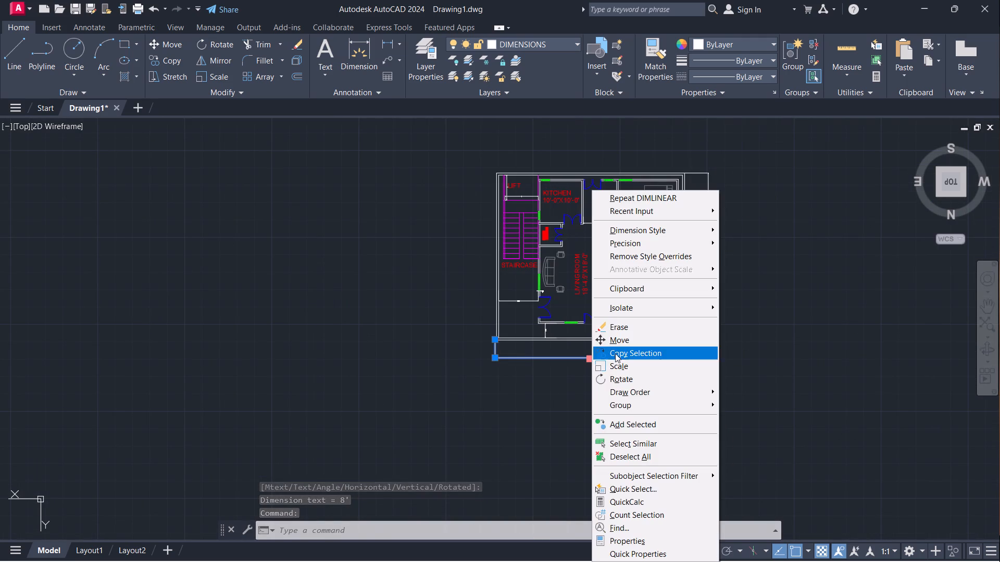
pyautogui.click(615, 437)
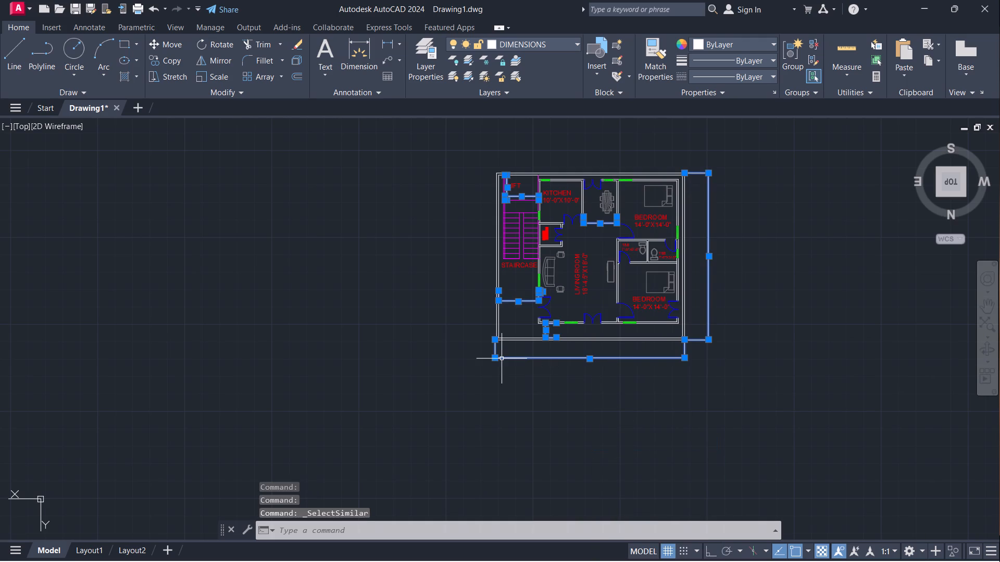
pyautogui.hotkey('ctrl', '1')
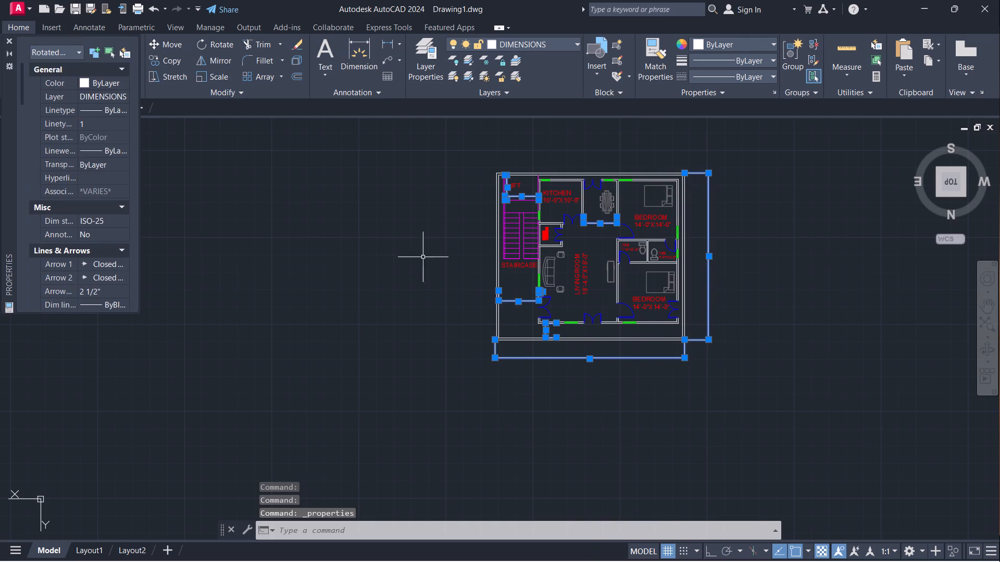
pyautogui.scroll(-5, 80, 206)
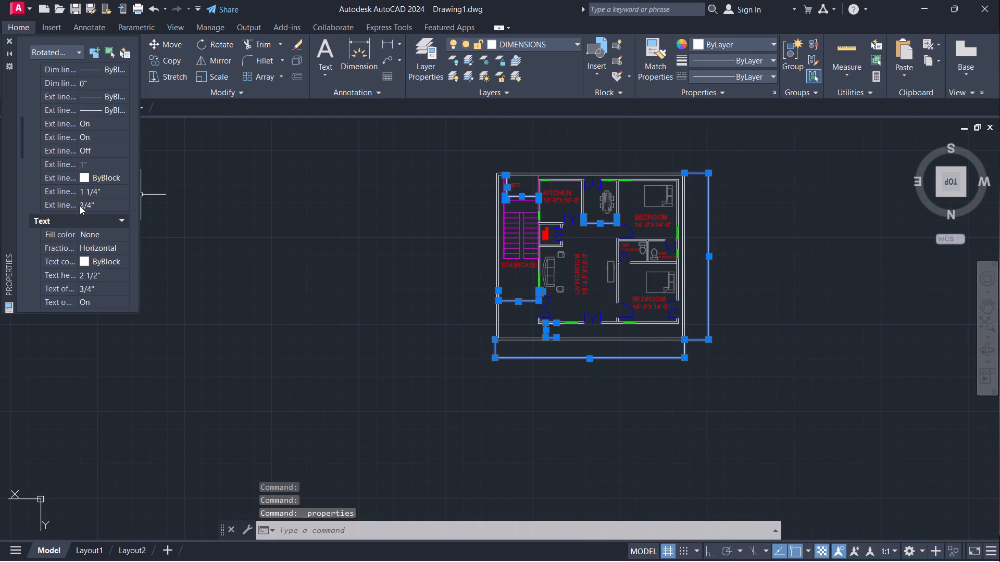
pyautogui.scroll(-1, 80, 206)
pyautogui.click(104, 208)
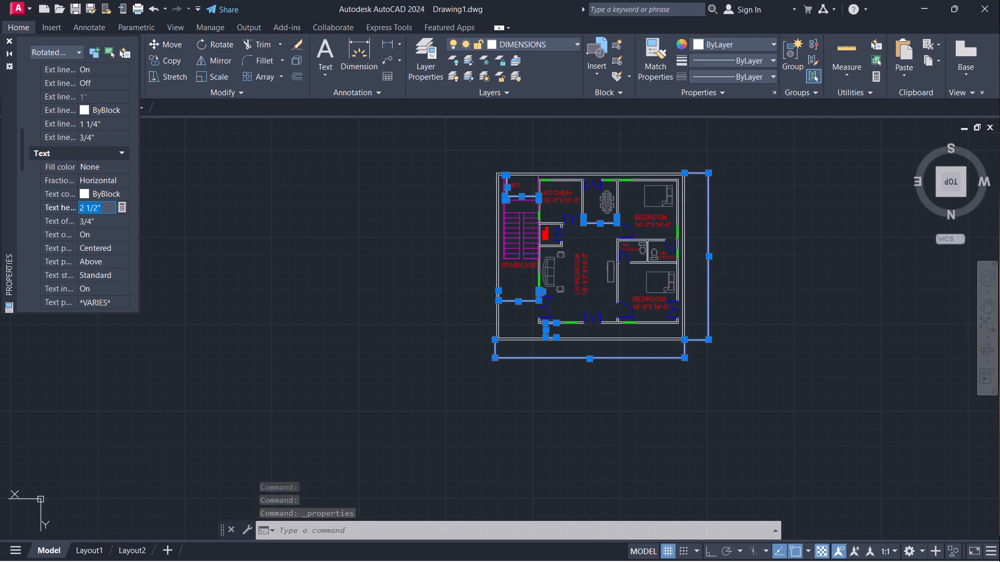
pyautogui.press('BackSpace')
pyautogui.write('6"')
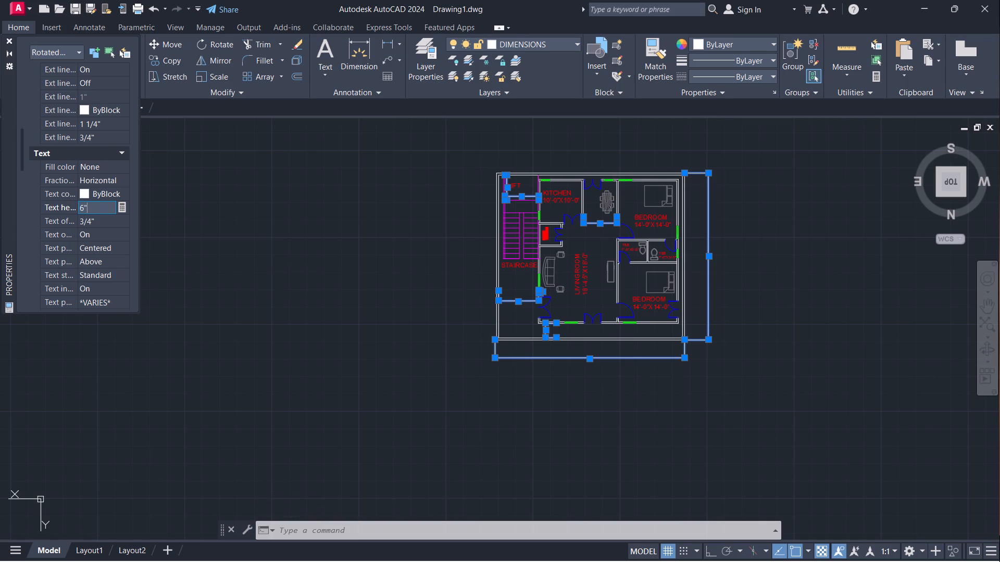
pyautogui.press('Return')
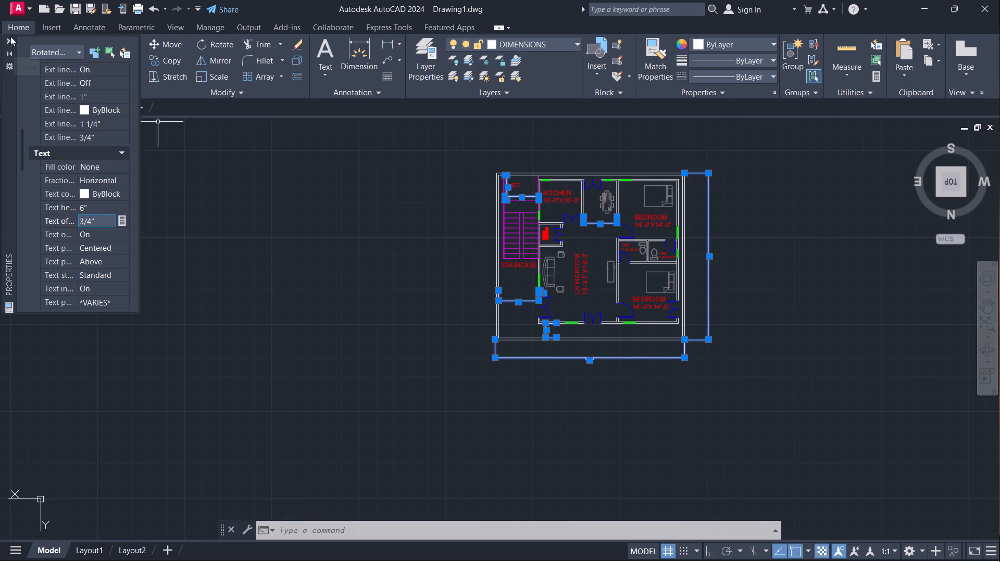
pyautogui.click(10, 36)
pyautogui.press('Escape')
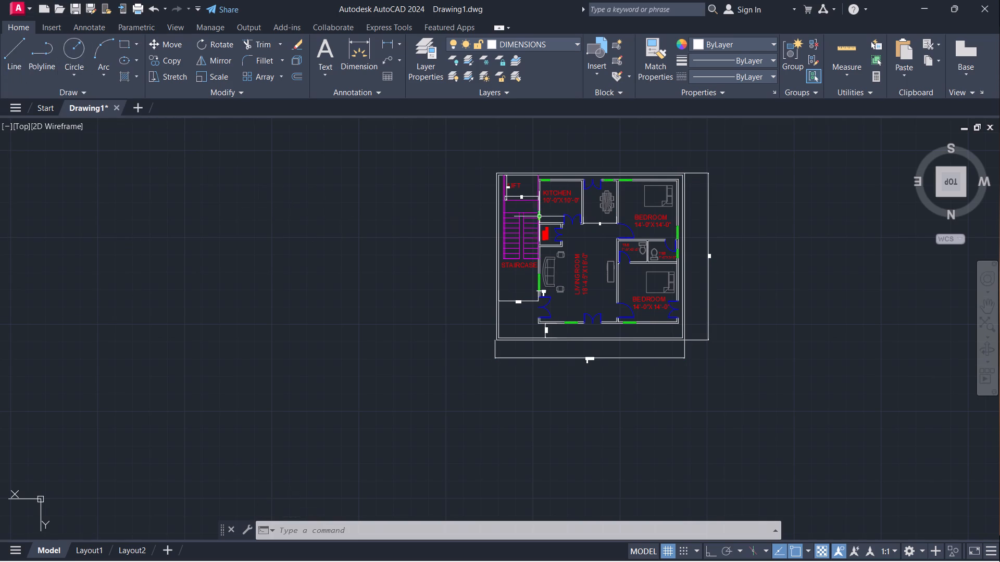
# Save the drawing in the Documents folder under the file name PROJECT 14.
pyautogui.scroll(2, 717, 244)
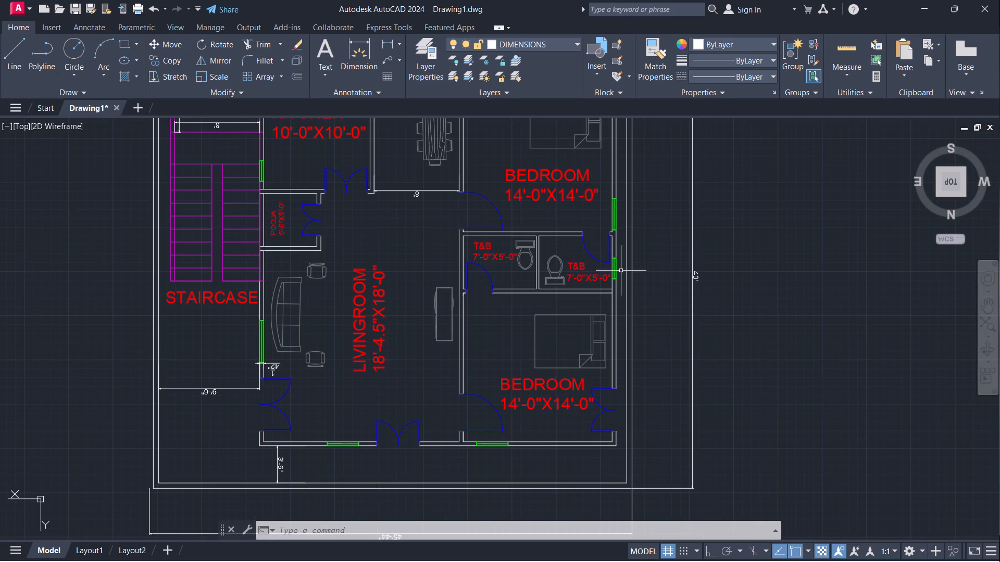
pyautogui.scroll(-1, 429, 308)
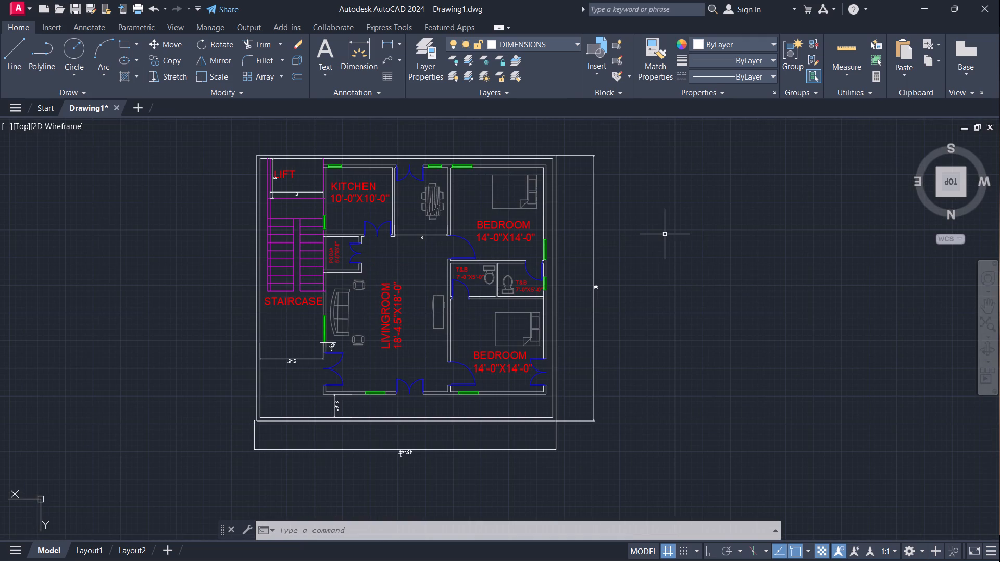
pyautogui.hotkey('ctrl', 's')
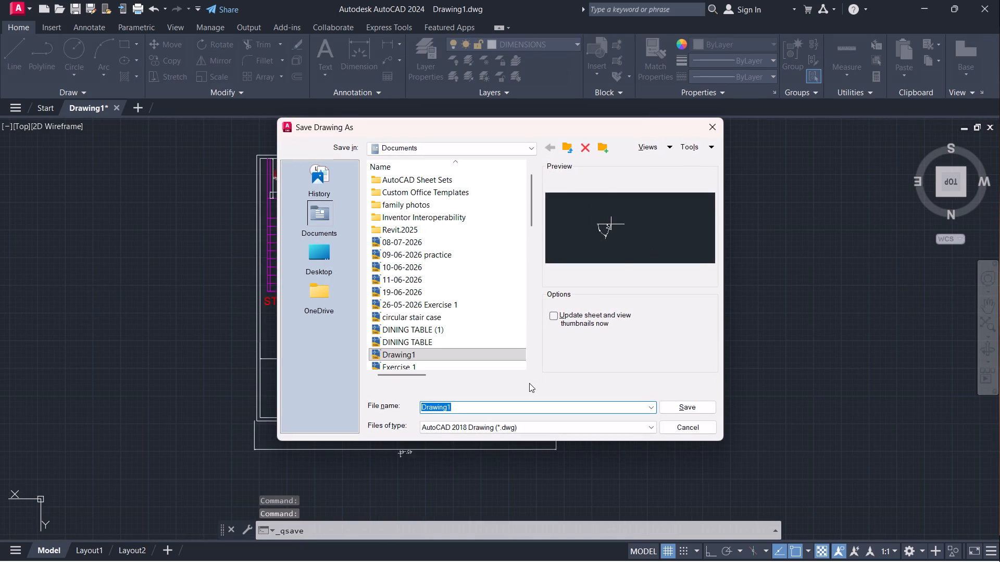
pyautogui.press('BackSpace')
pyautogui.write('PROJECT 14')
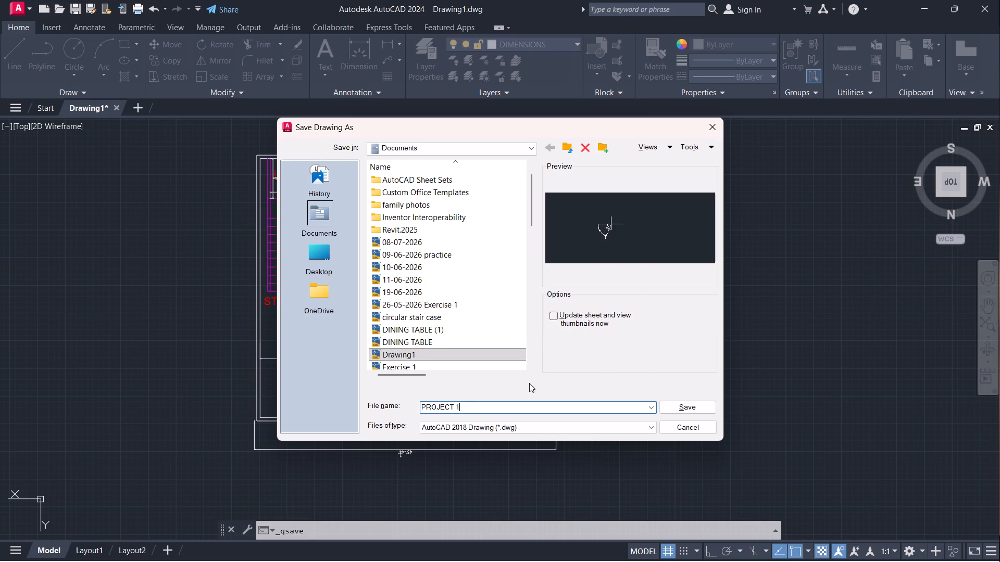
pyautogui.click(679, 412)
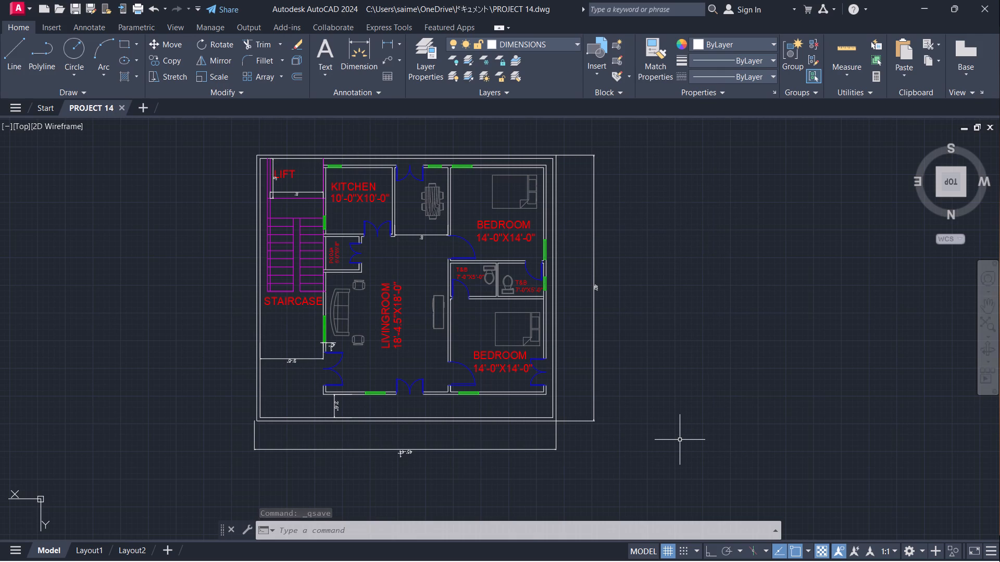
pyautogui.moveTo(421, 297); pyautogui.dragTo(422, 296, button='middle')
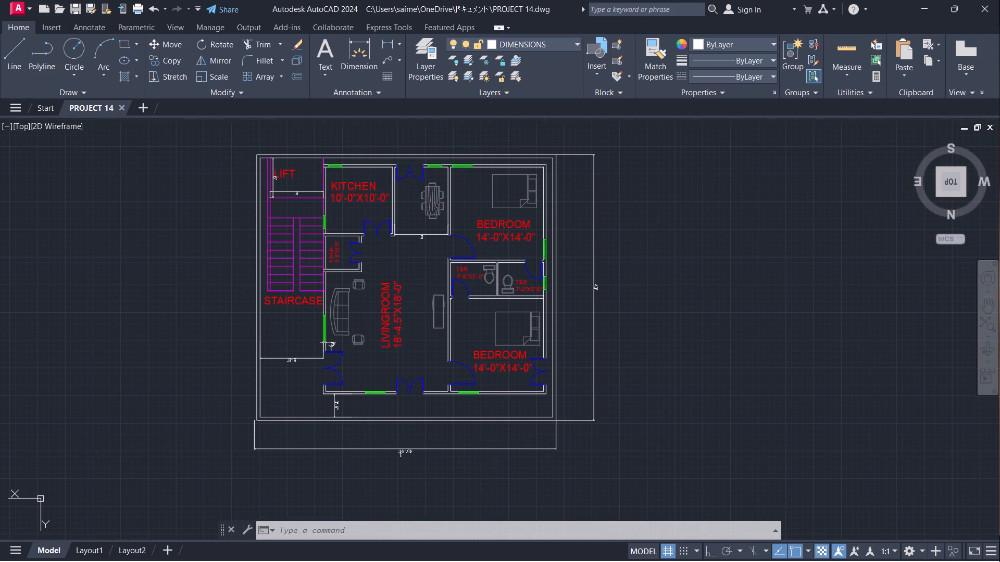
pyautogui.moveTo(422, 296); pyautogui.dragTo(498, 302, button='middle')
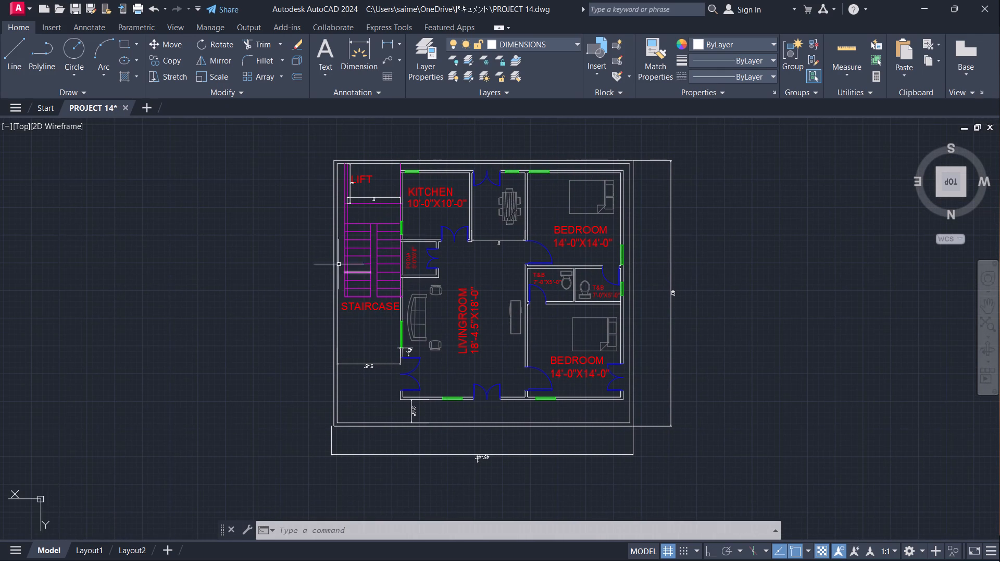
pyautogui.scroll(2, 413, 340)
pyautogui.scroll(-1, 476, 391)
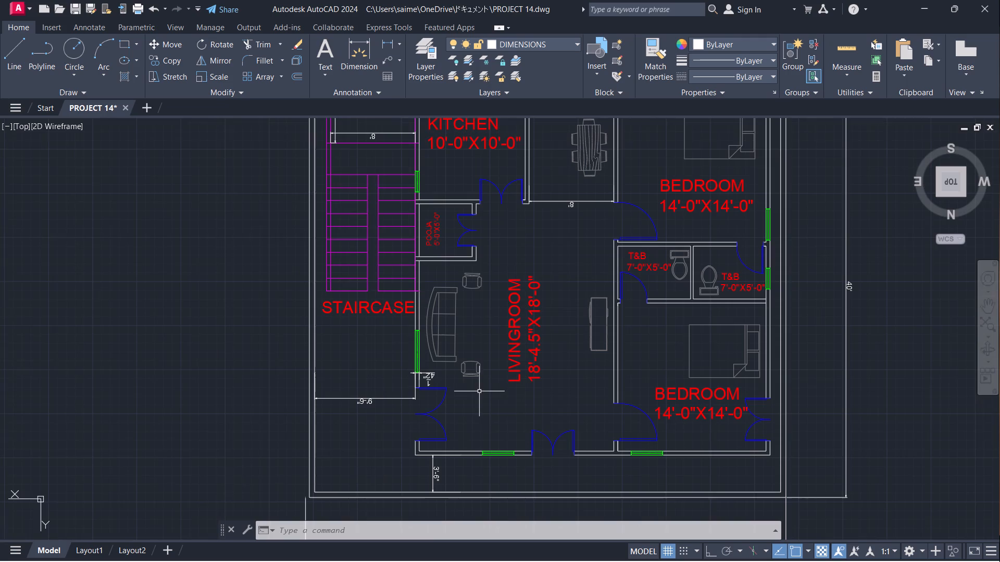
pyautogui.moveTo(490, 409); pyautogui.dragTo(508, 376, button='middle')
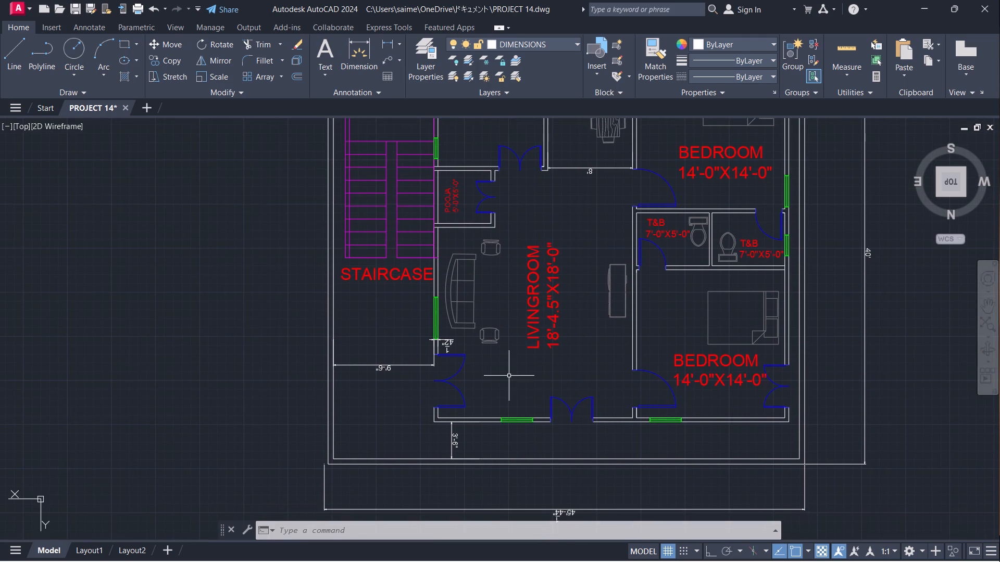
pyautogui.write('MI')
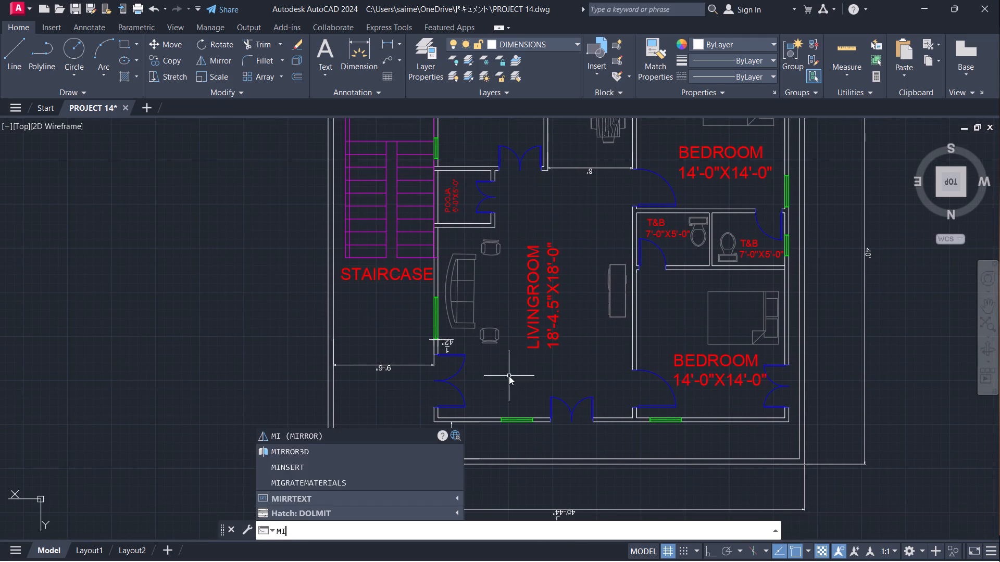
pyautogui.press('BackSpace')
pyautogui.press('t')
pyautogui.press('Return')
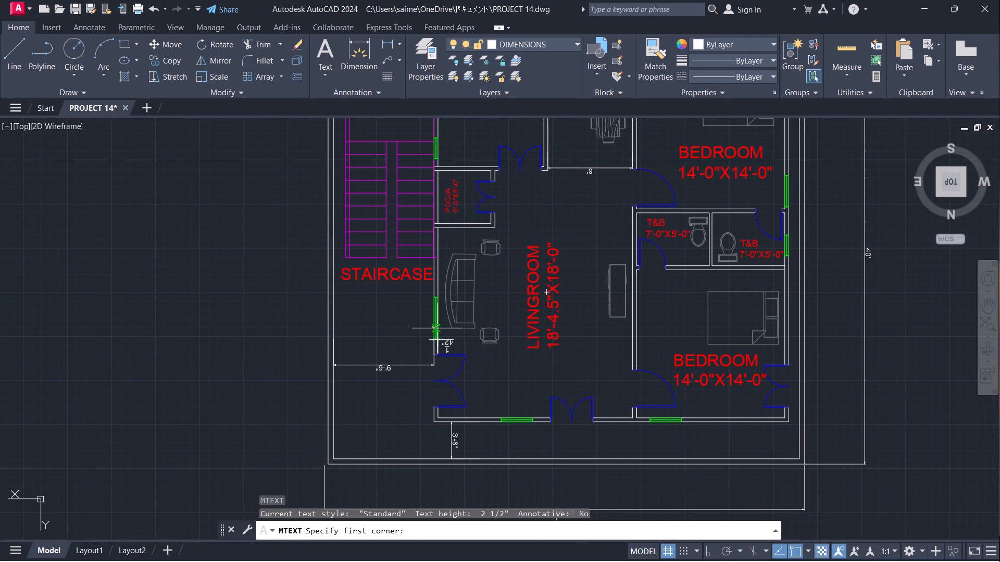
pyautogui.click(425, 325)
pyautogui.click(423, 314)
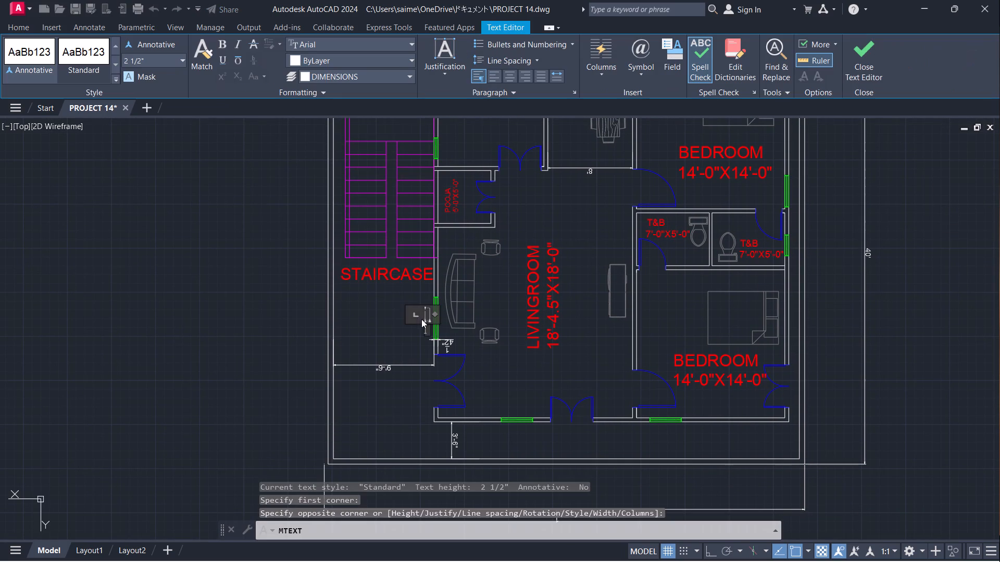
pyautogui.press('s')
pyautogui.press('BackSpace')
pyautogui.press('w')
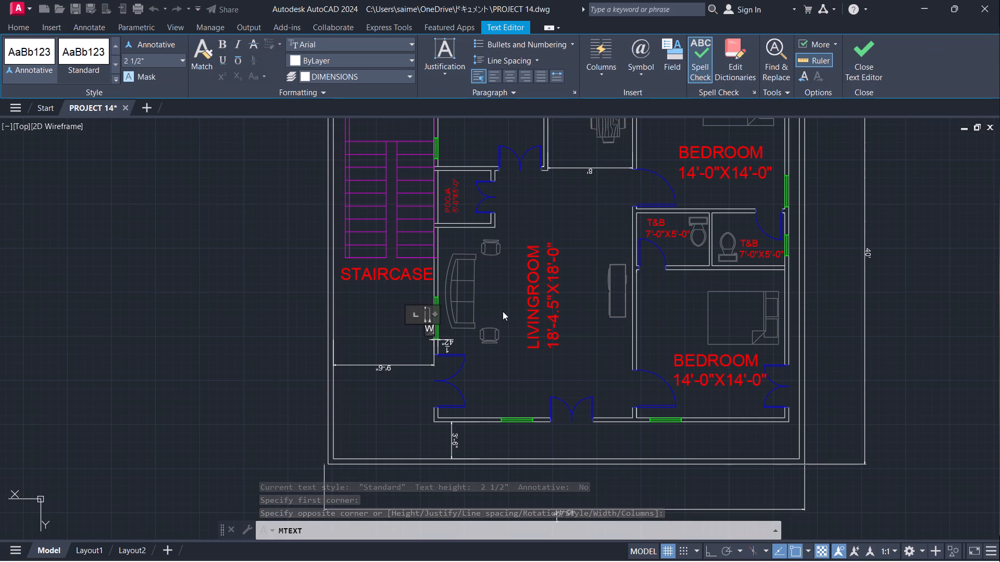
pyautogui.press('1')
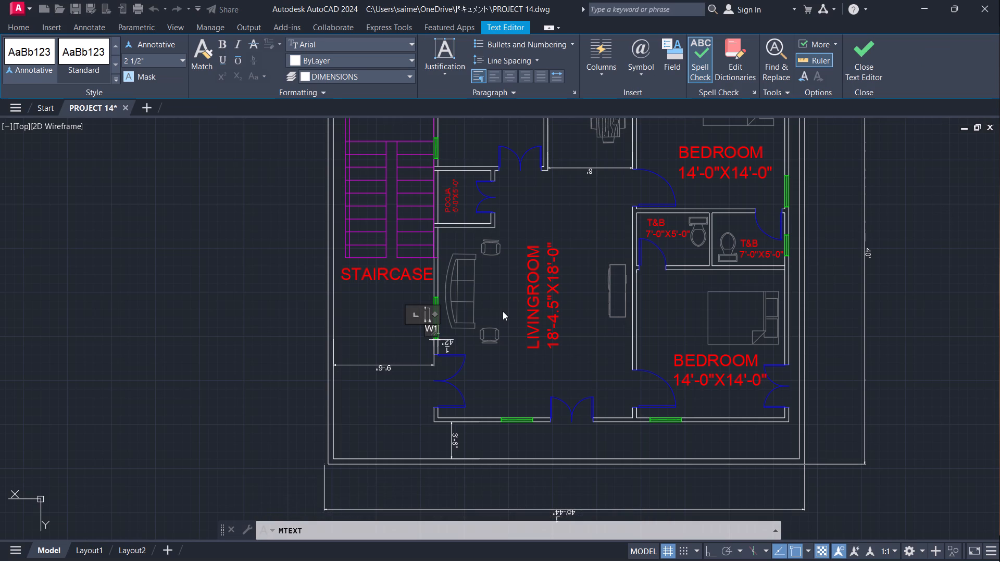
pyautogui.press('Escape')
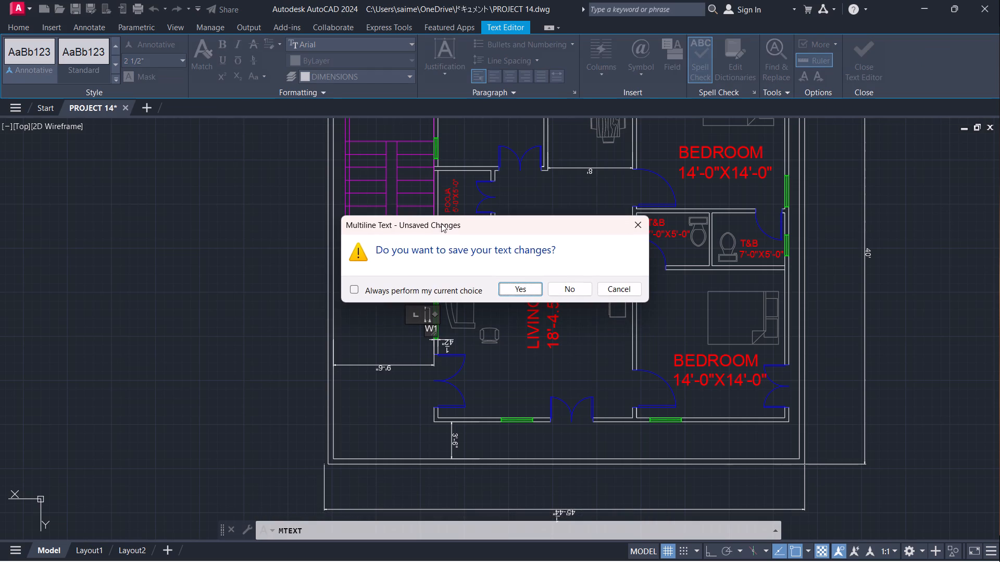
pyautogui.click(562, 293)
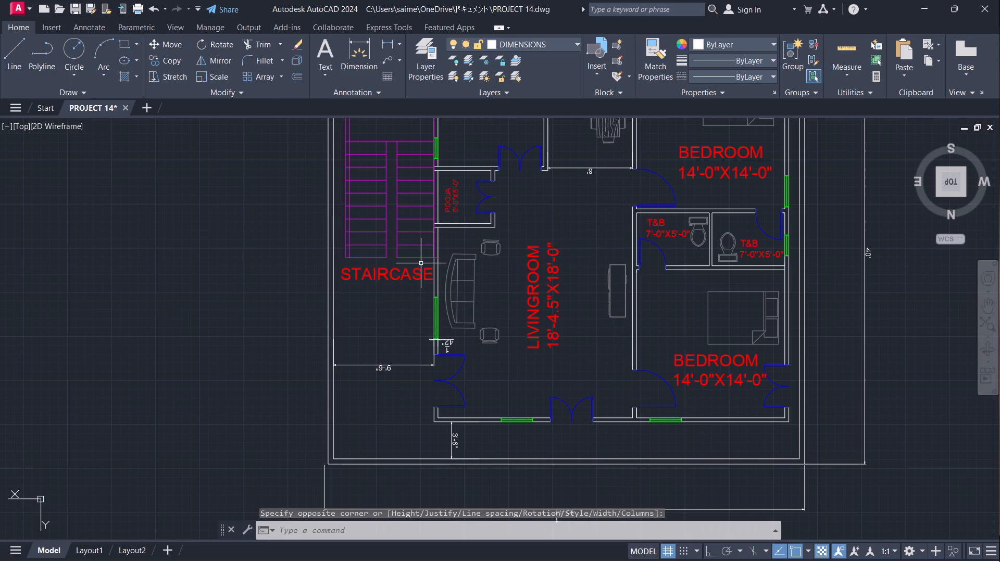
# Make the text layer current and add the multiline text label W1 on the staircase side of the living room's side window.
pyautogui.click(521, 42)
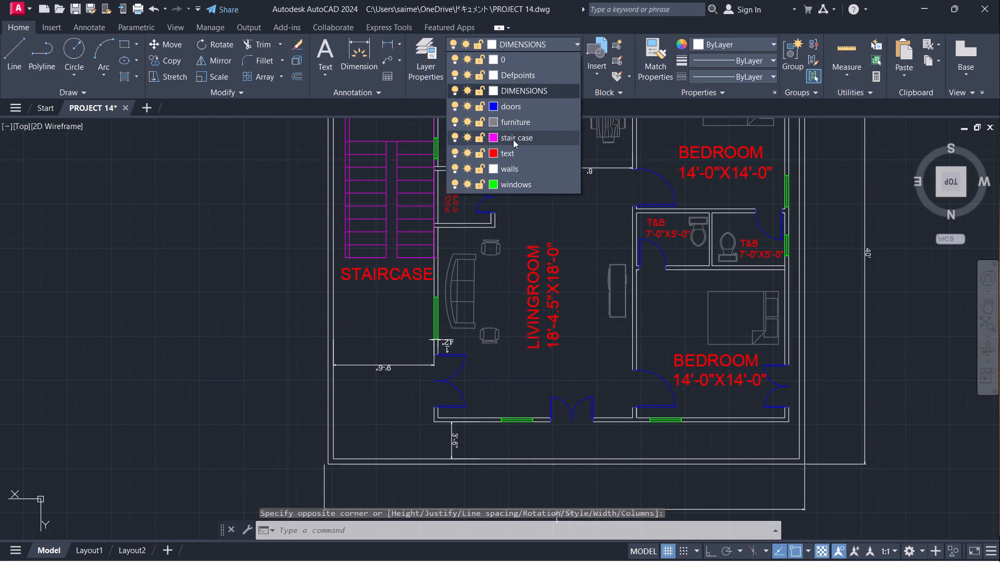
pyautogui.click(505, 152)
pyautogui.scroll(2, 399, 309)
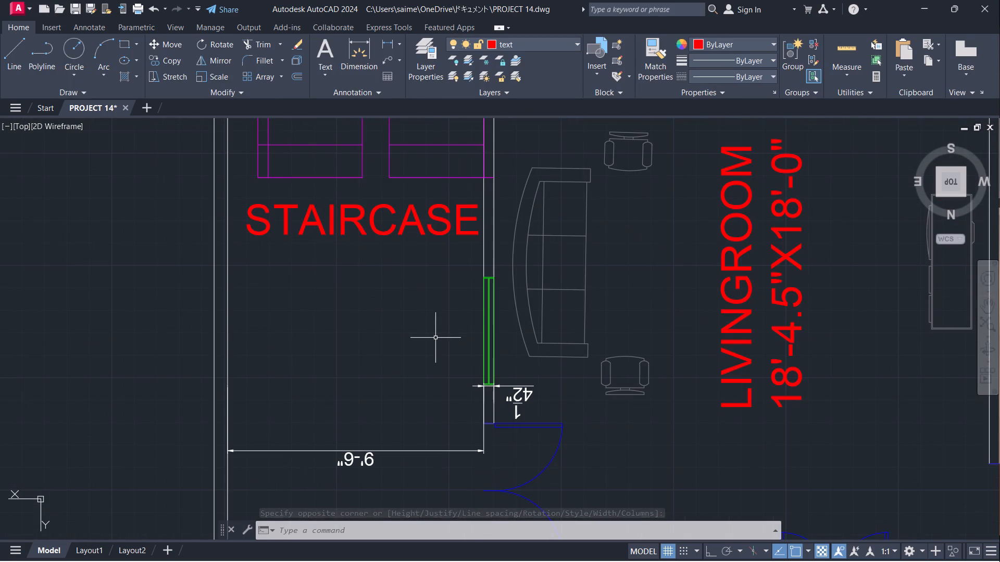
pyautogui.write('MT')
pyautogui.press('Return')
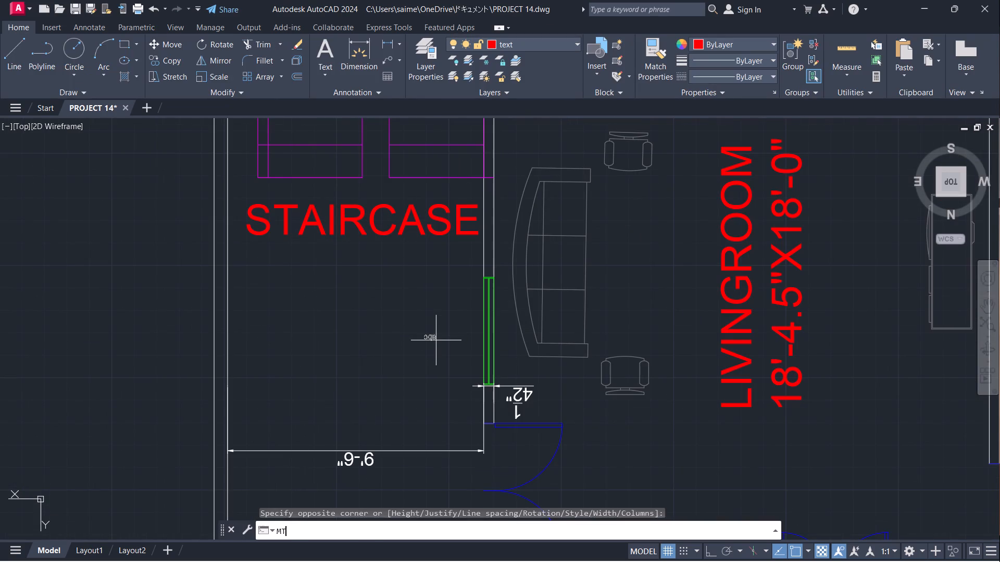
pyautogui.click(451, 348)
pyautogui.click(446, 320)
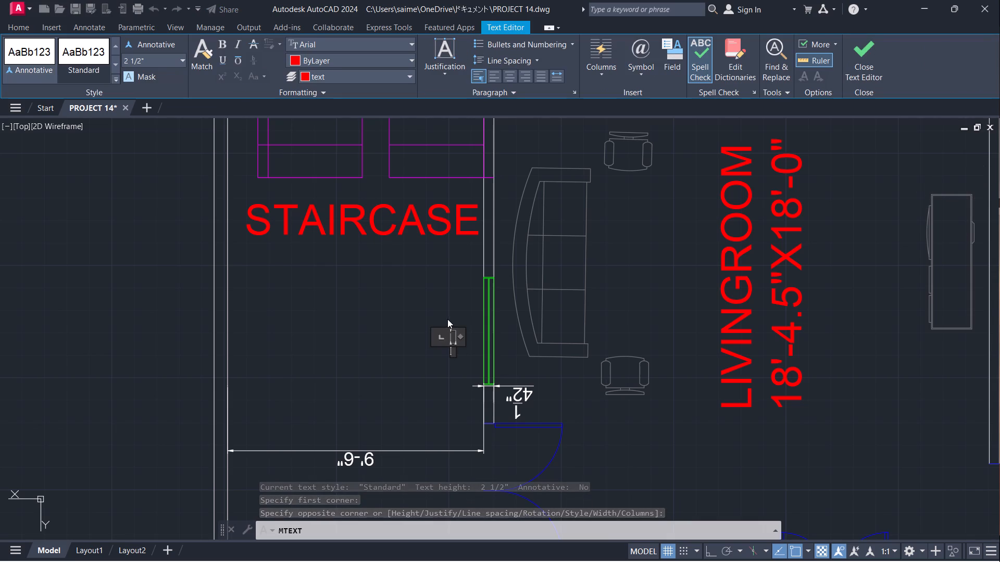
pyautogui.press('w')
pyautogui.press('1')
pyautogui.press('Return')
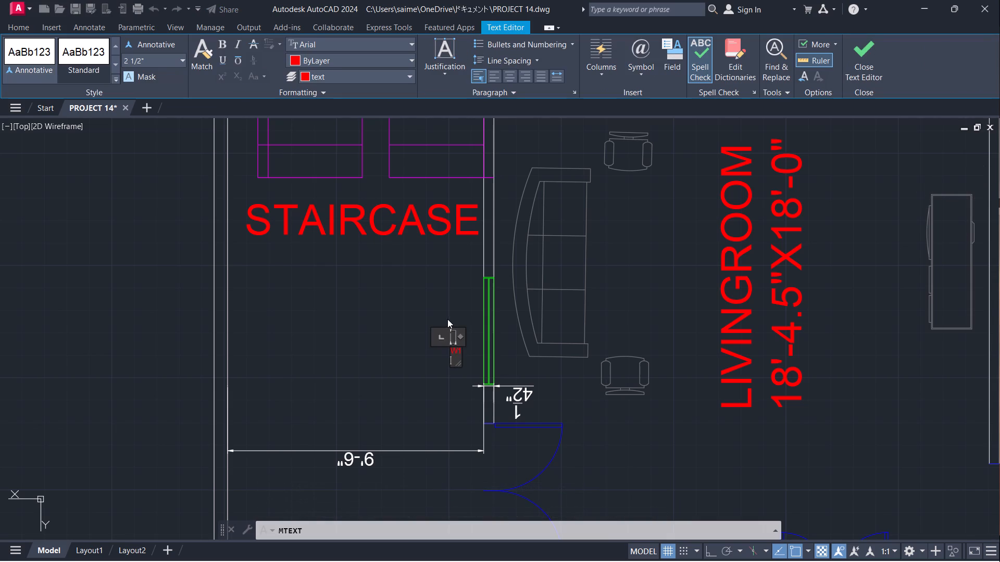
pyautogui.click(432, 390)
# Rotate the W1 window label half a turn so that it reads upright.
pyautogui.click(446, 347)
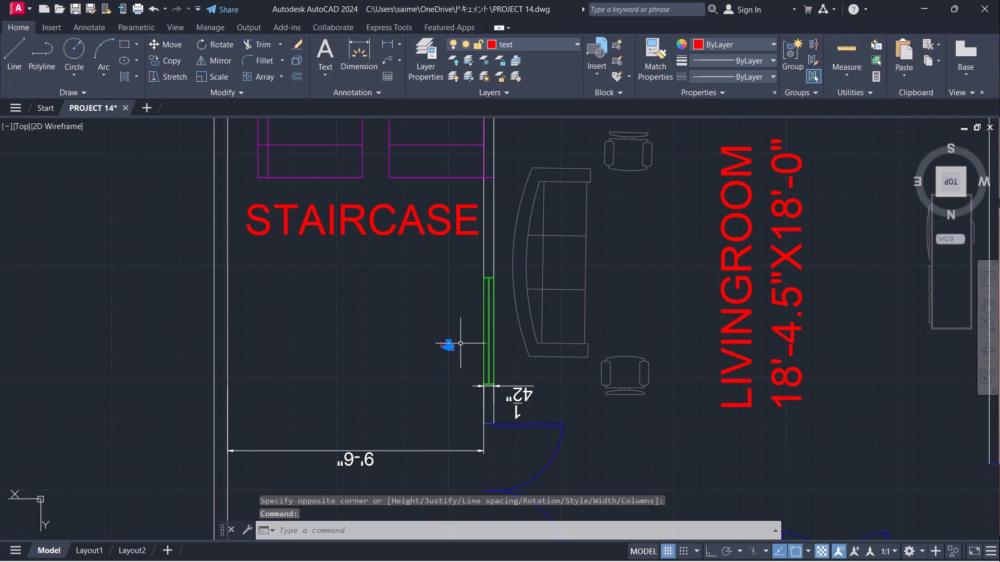
pyautogui.write('RO')
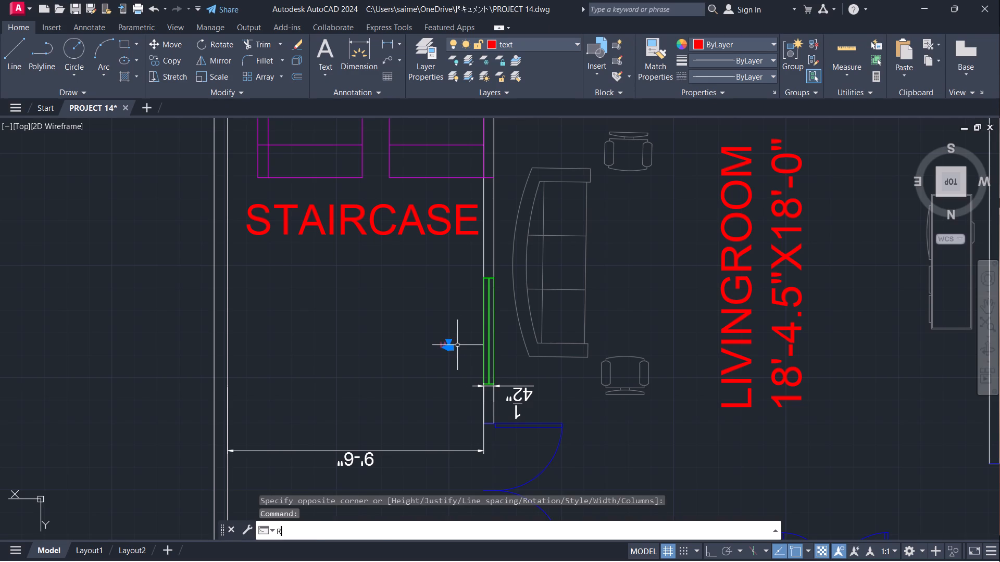
pyautogui.press('Return')
pyautogui.click(455, 350)
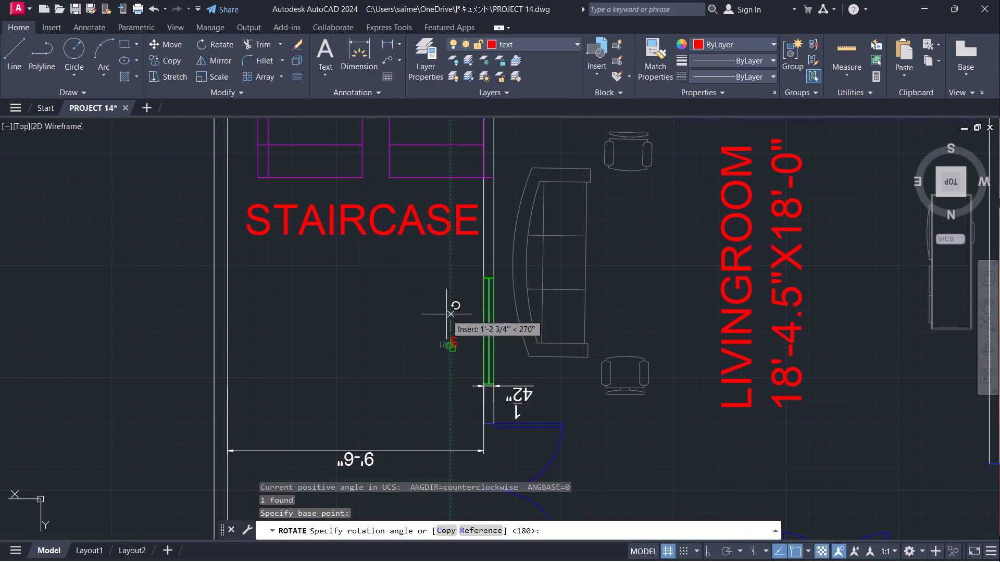
pyautogui.scroll(3, 432, 346)
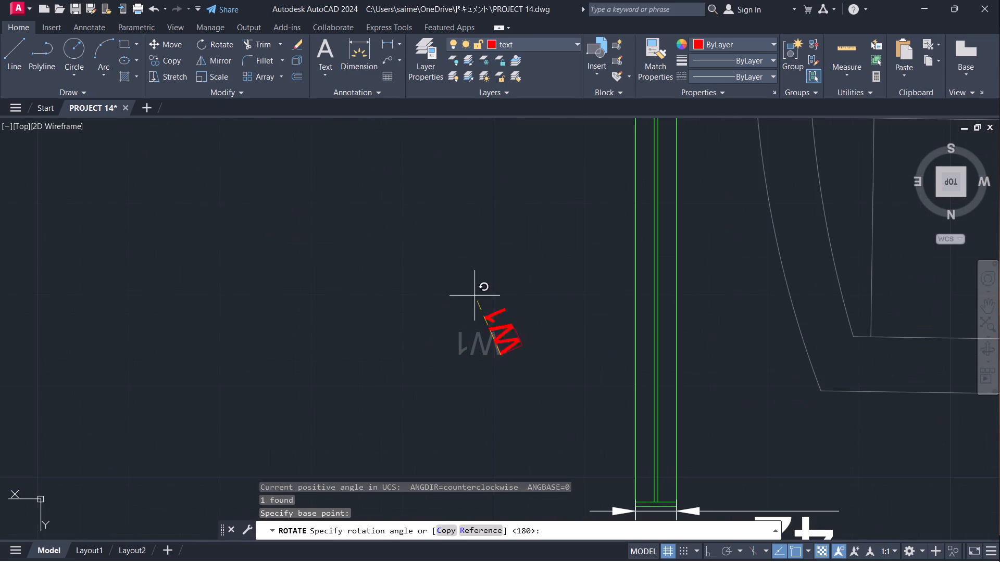
pyautogui.click(599, 354)
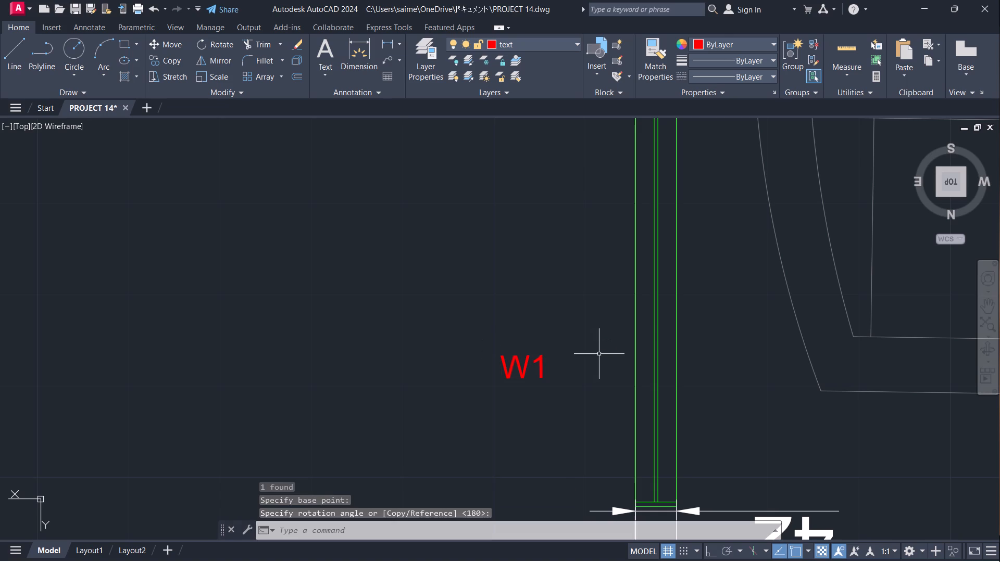
# Scale up the W1 label from its upper-left insertion point so that it nearly reaches the window.
pyautogui.click(527, 355)
pyautogui.scroll(-1, 542, 317)
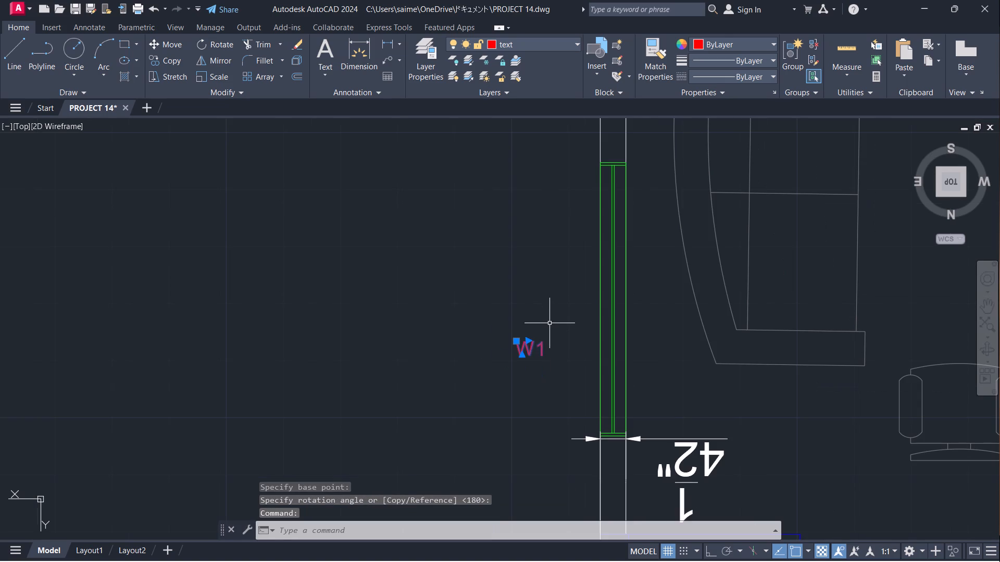
pyautogui.write('SC')
pyautogui.press('Return')
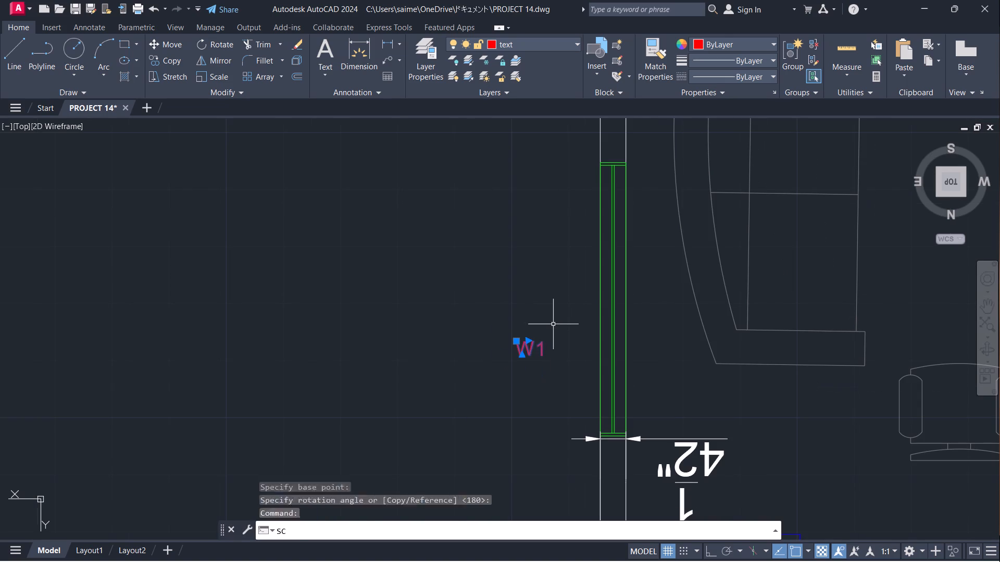
pyautogui.click(514, 339)
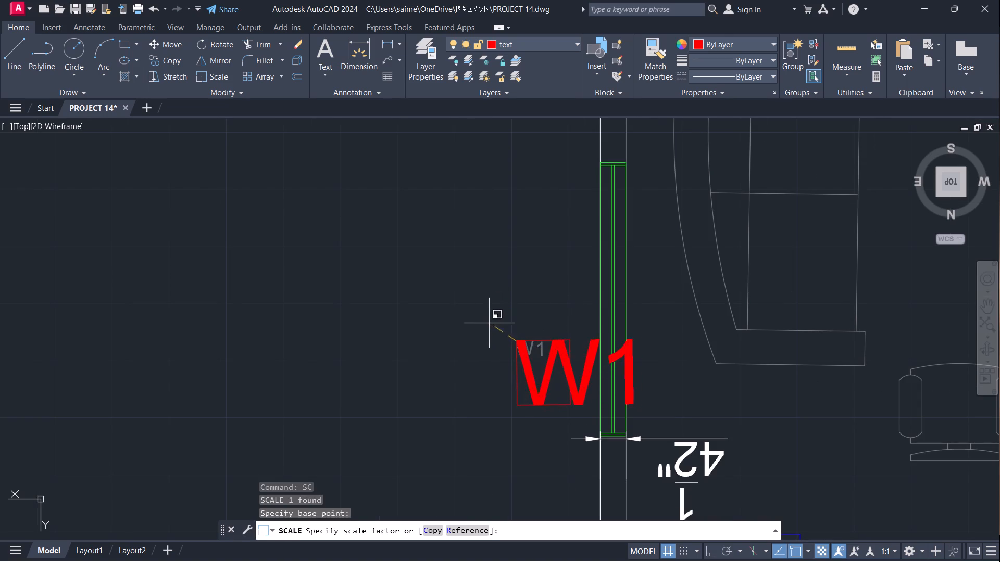
pyautogui.click(498, 336)
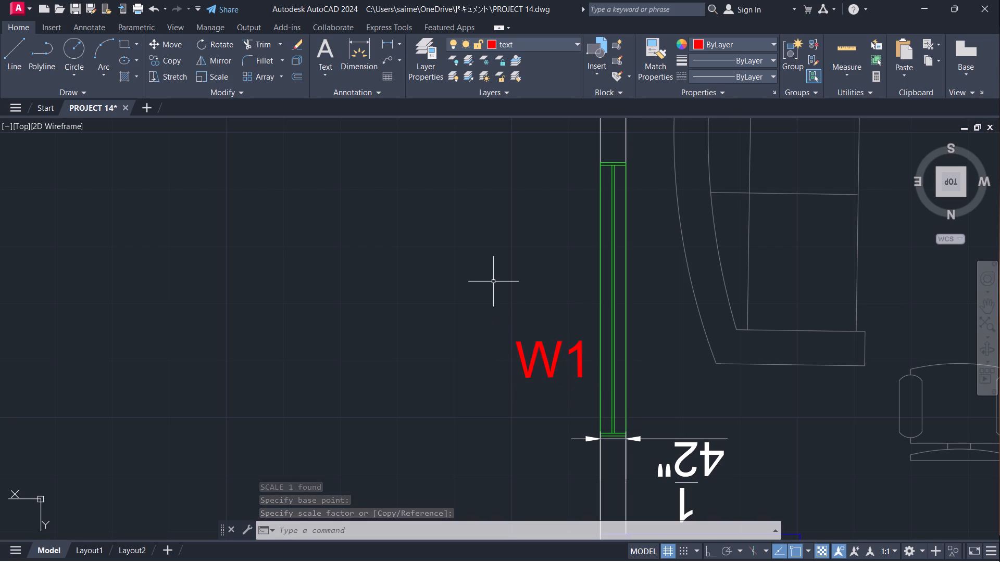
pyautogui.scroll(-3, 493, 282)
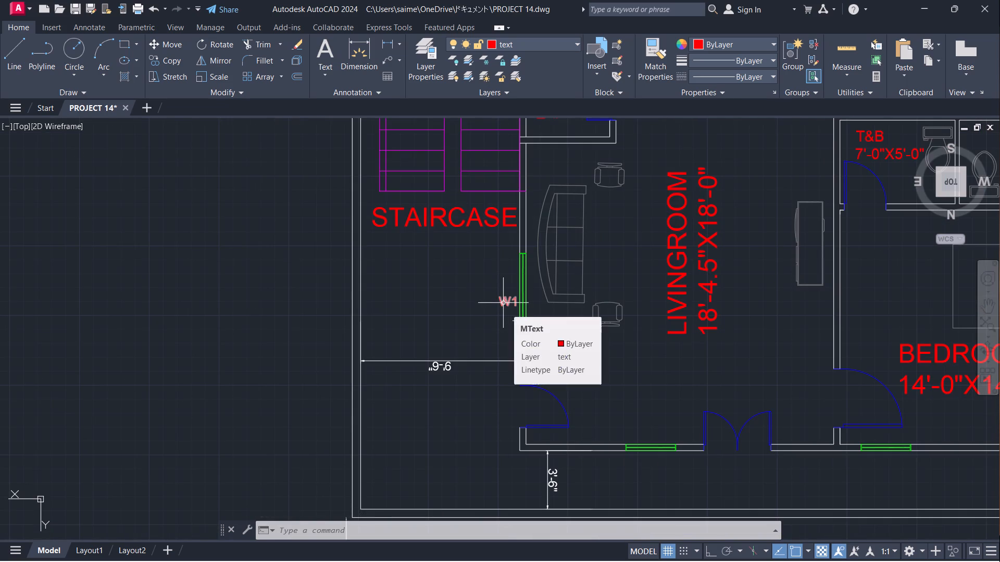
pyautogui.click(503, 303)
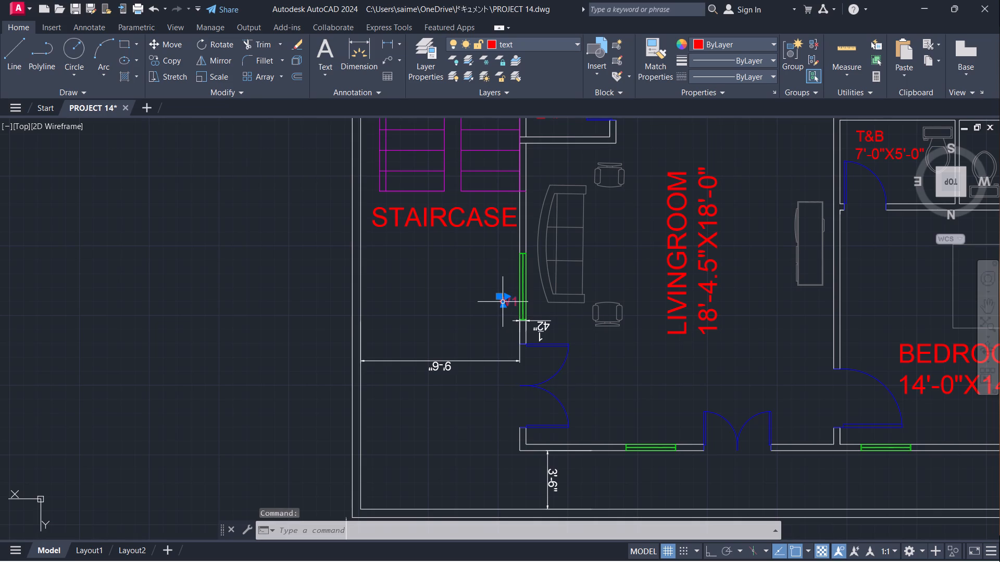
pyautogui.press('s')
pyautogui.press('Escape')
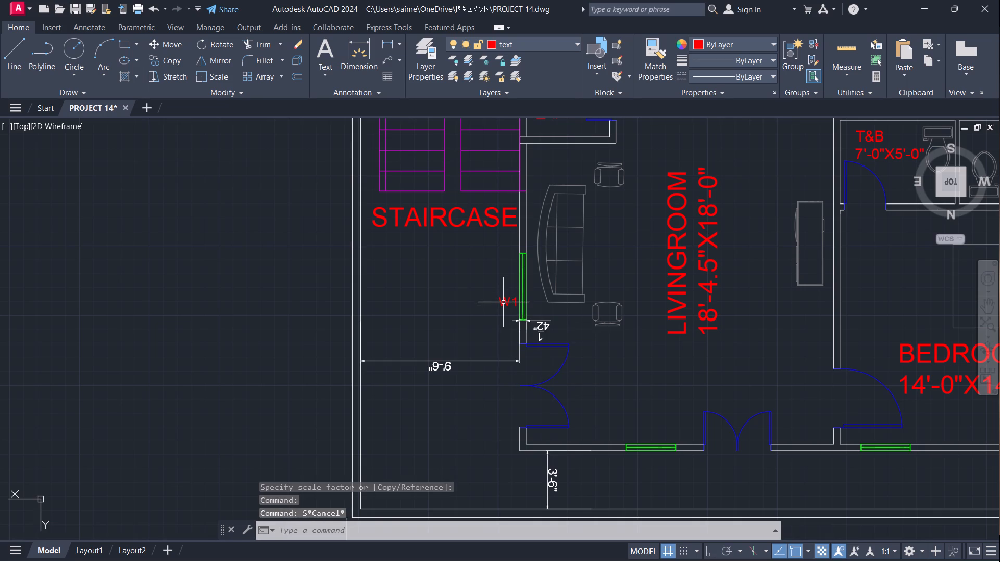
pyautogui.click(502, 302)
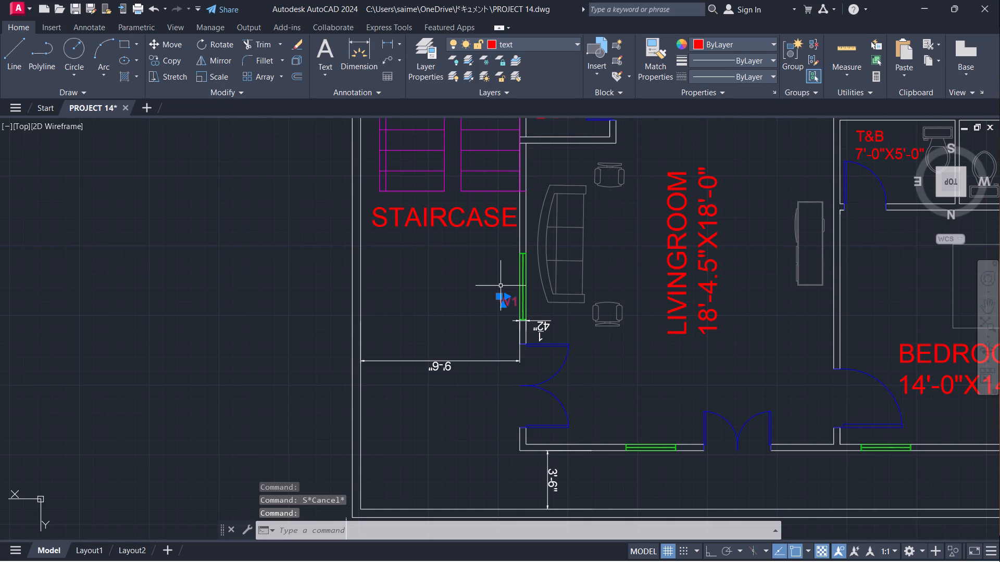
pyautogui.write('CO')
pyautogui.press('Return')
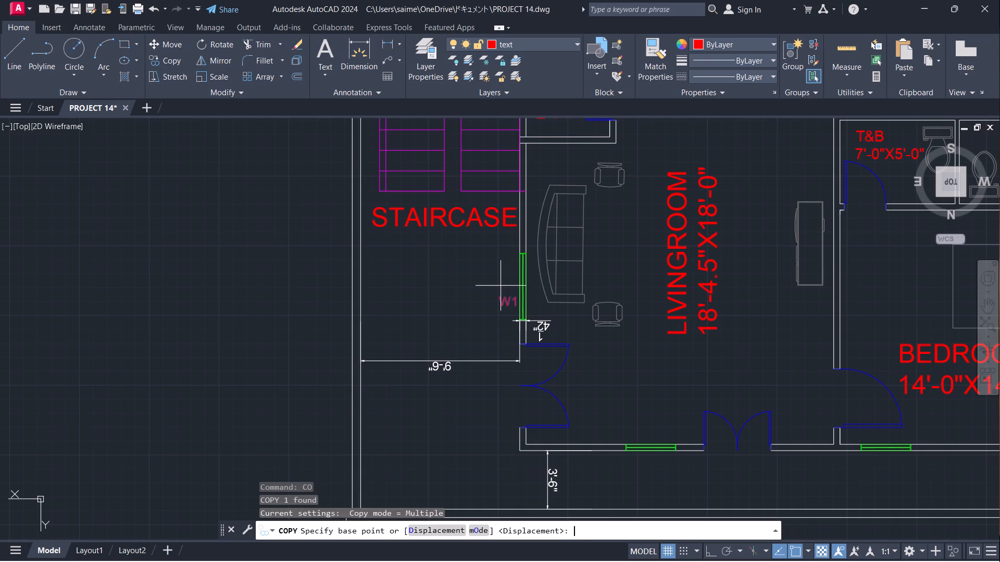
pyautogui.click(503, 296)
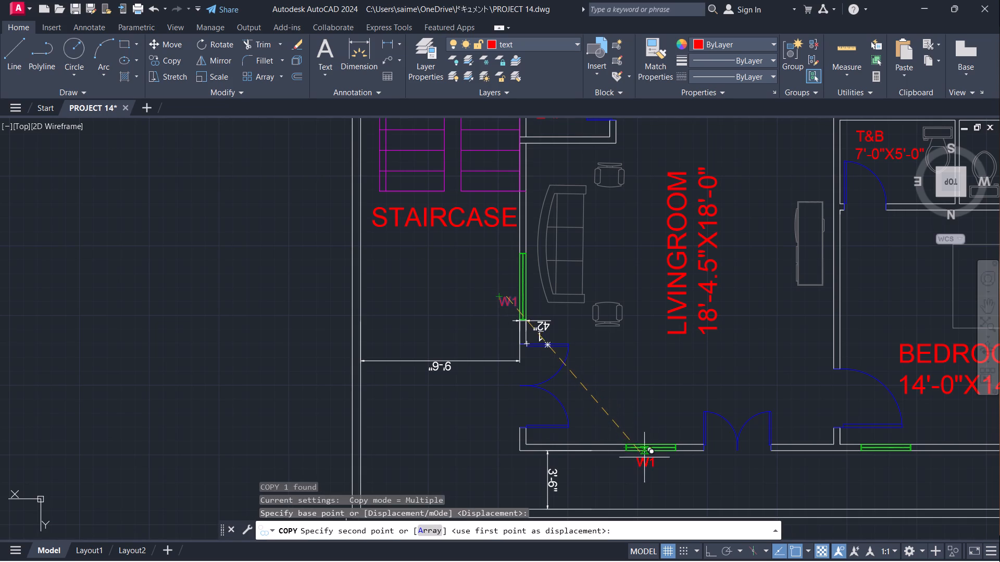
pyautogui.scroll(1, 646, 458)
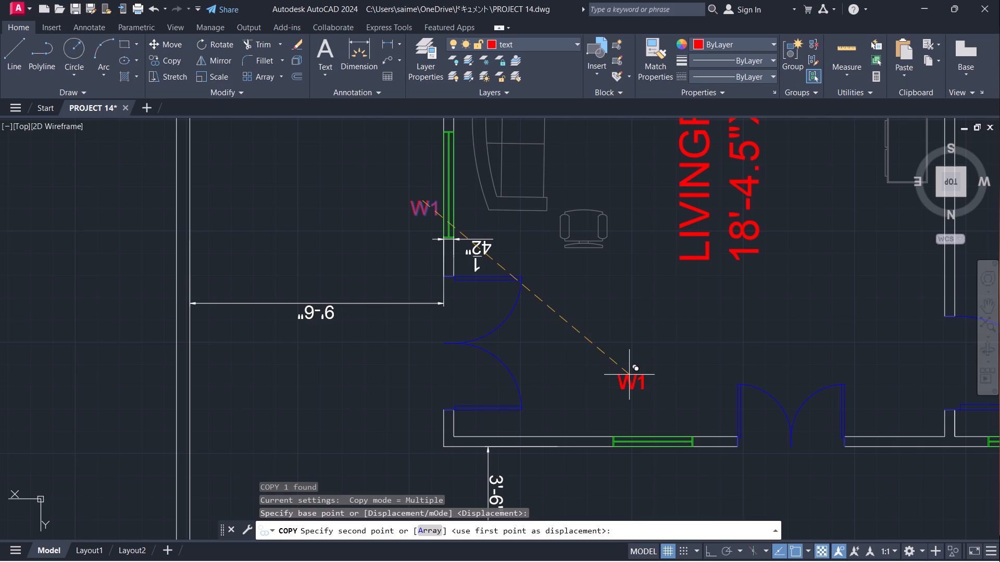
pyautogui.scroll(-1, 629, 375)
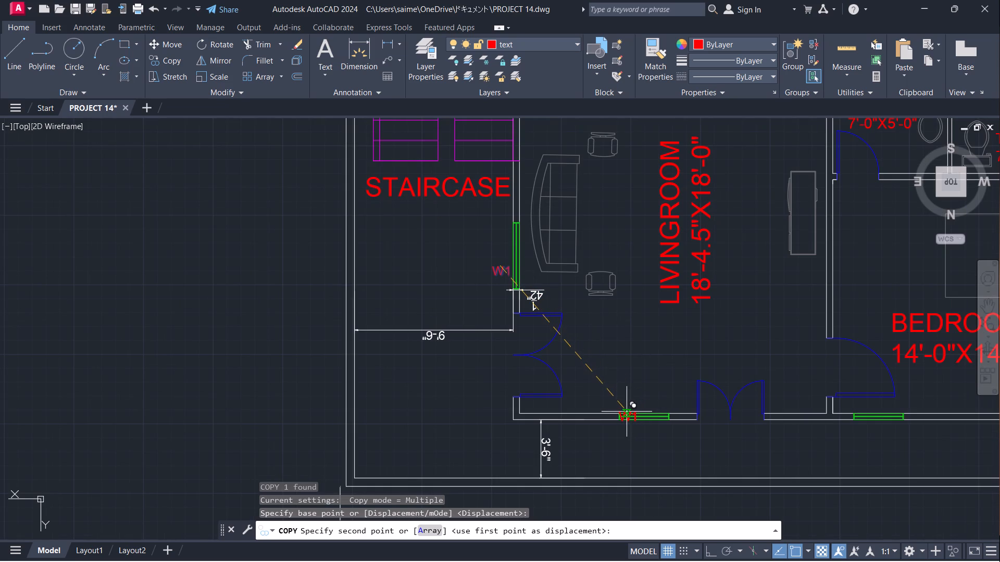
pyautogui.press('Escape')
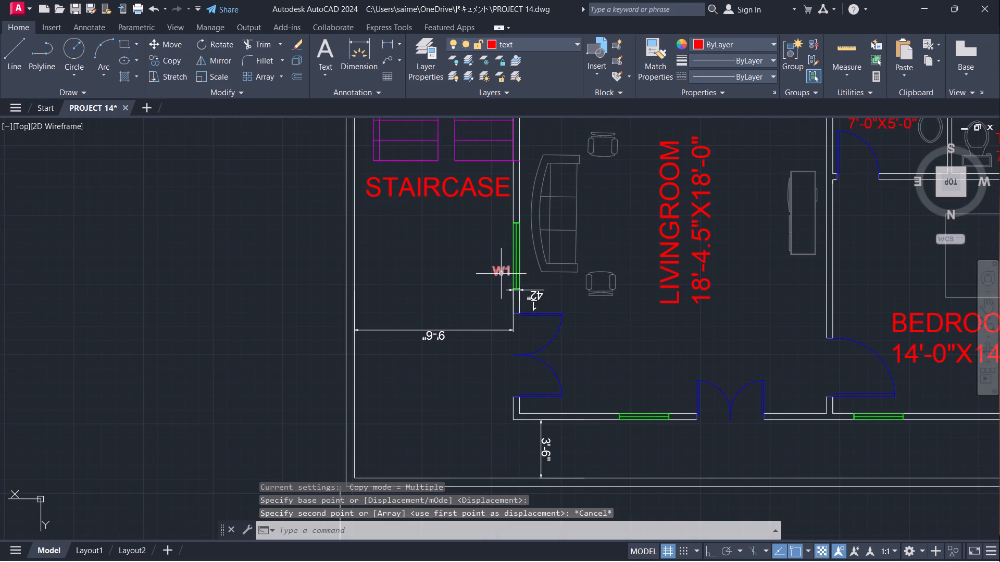
# Add a multiline text label D beside the double door between the staircase side and the living room, using text height 2 1/2".
pyautogui.click(499, 270)
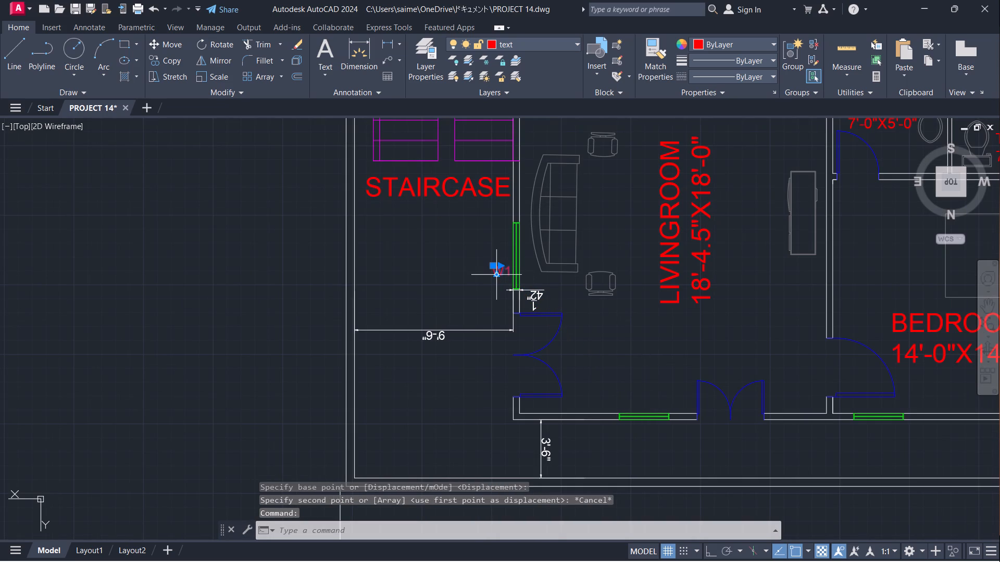
pyautogui.press('Escape')
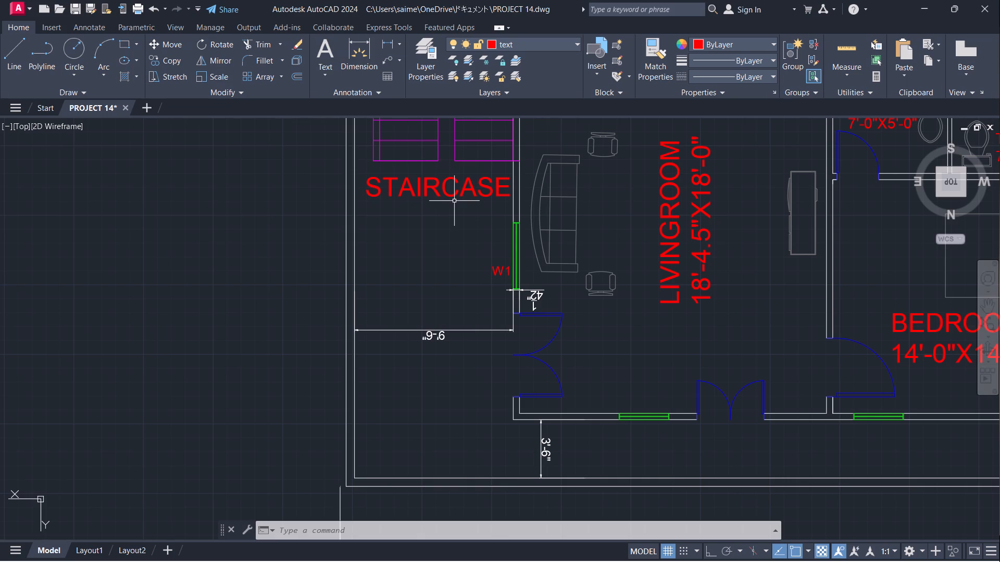
pyautogui.write('MT')
pyautogui.press('Return')
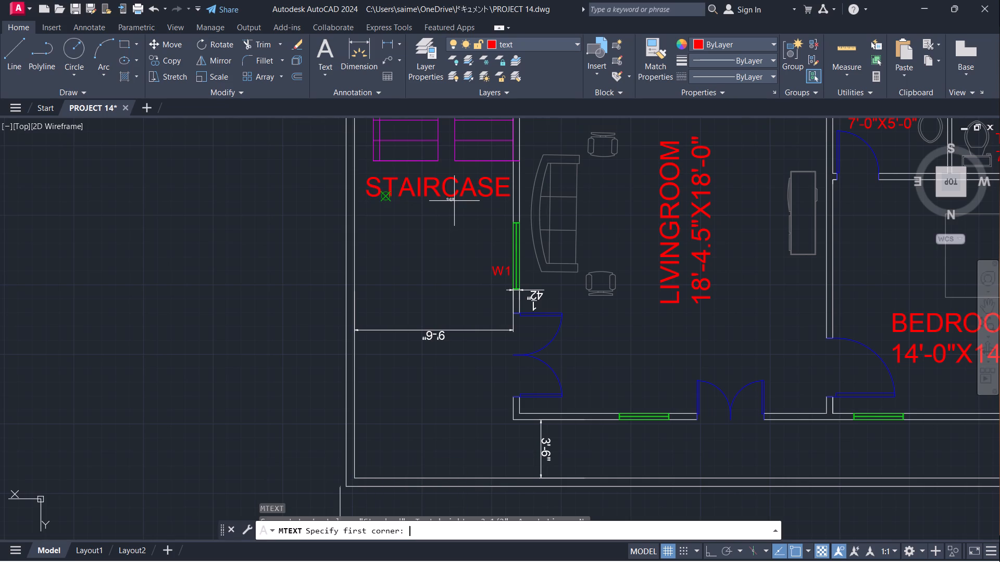
pyautogui.click(503, 373)
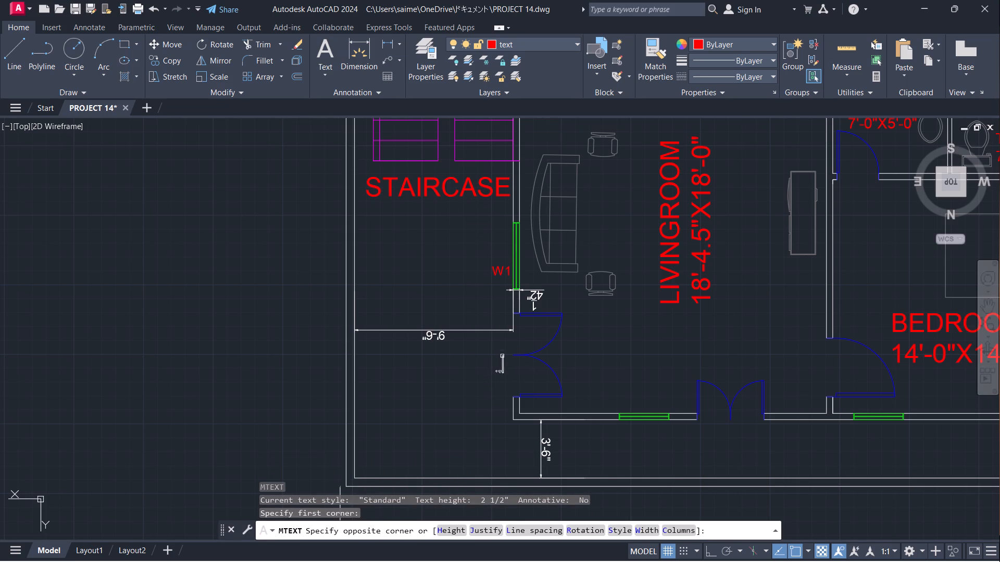
pyautogui.click(504, 350)
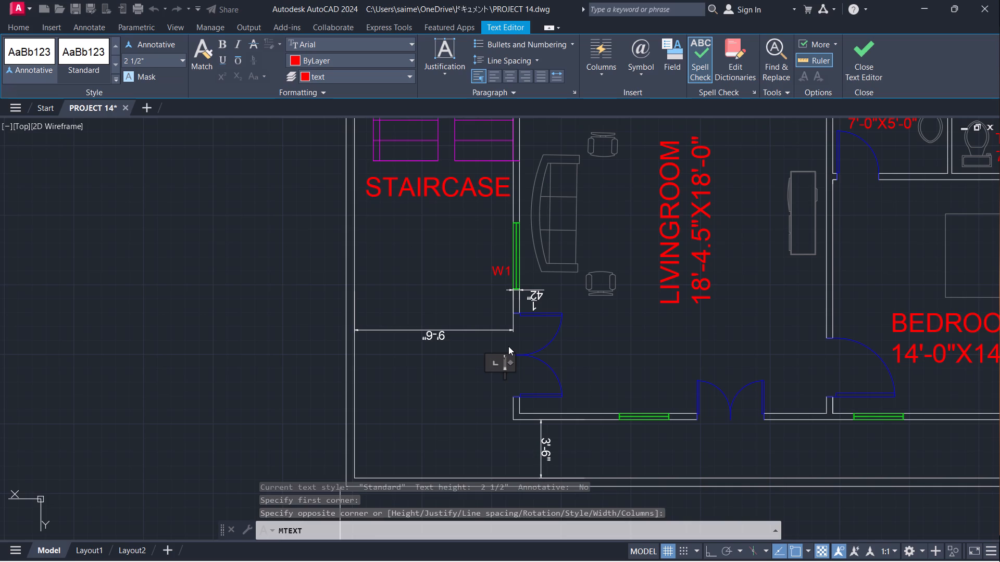
pyautogui.press('d')
pyautogui.press('Return')
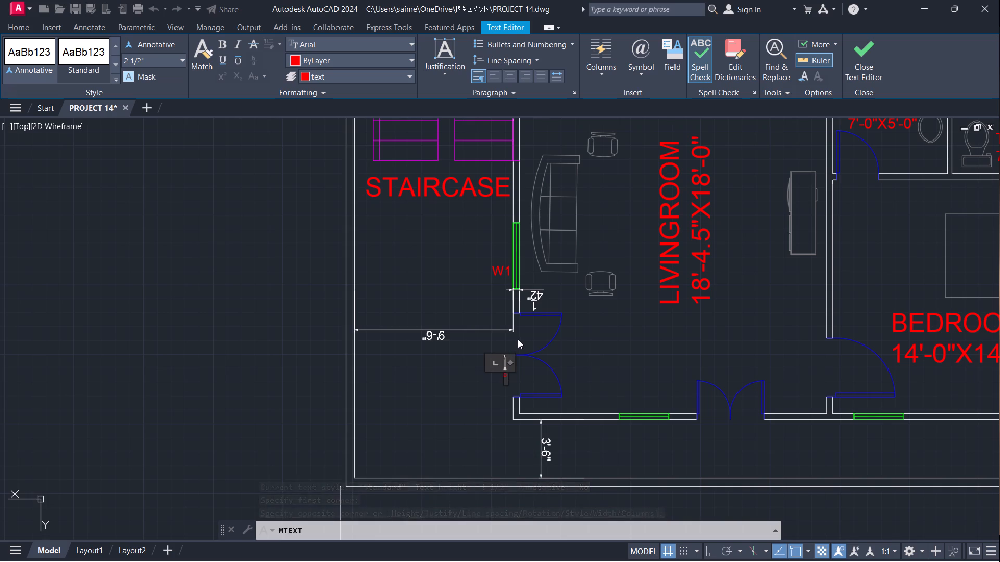
pyautogui.click(521, 373)
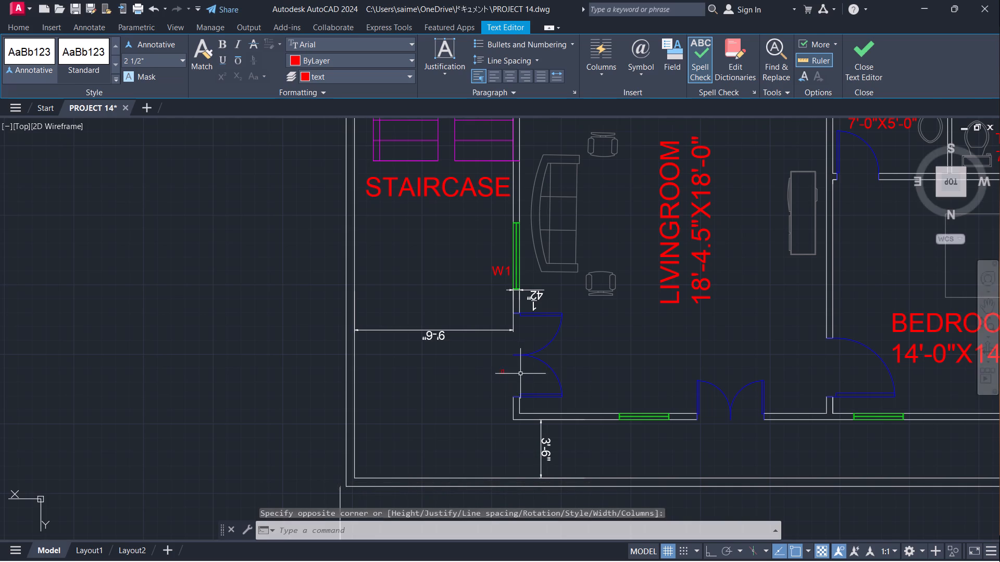
# Rotate the D door label half a turn so that it reads upright.
pyautogui.scroll(2, 502, 372)
pyautogui.click(507, 371)
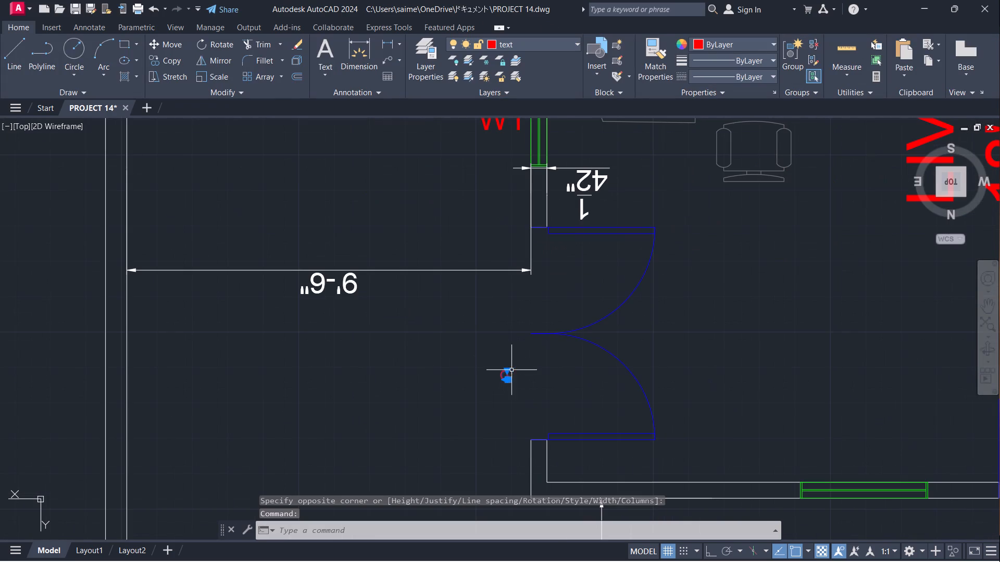
pyautogui.write('RO')
pyautogui.press('Return')
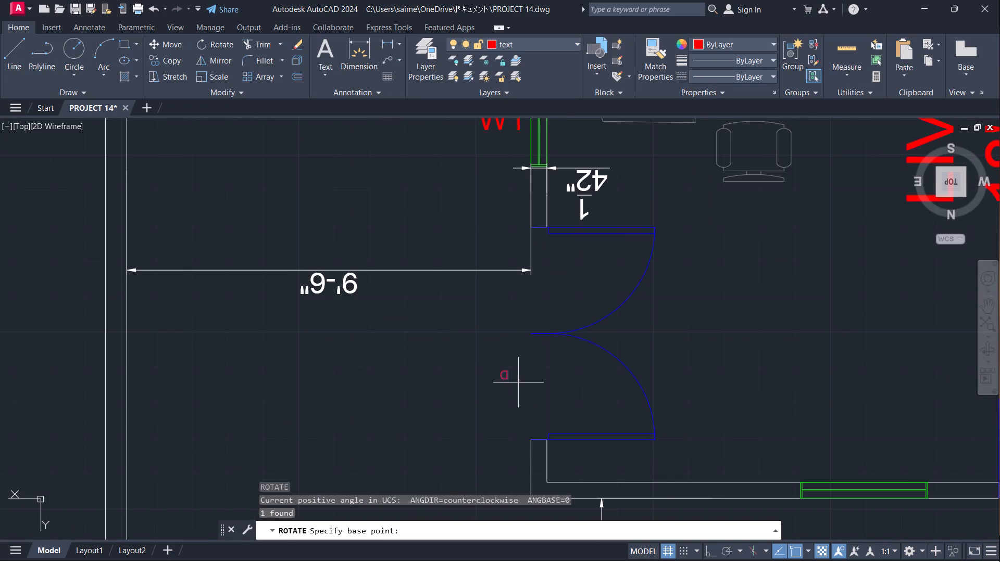
pyautogui.click(509, 371)
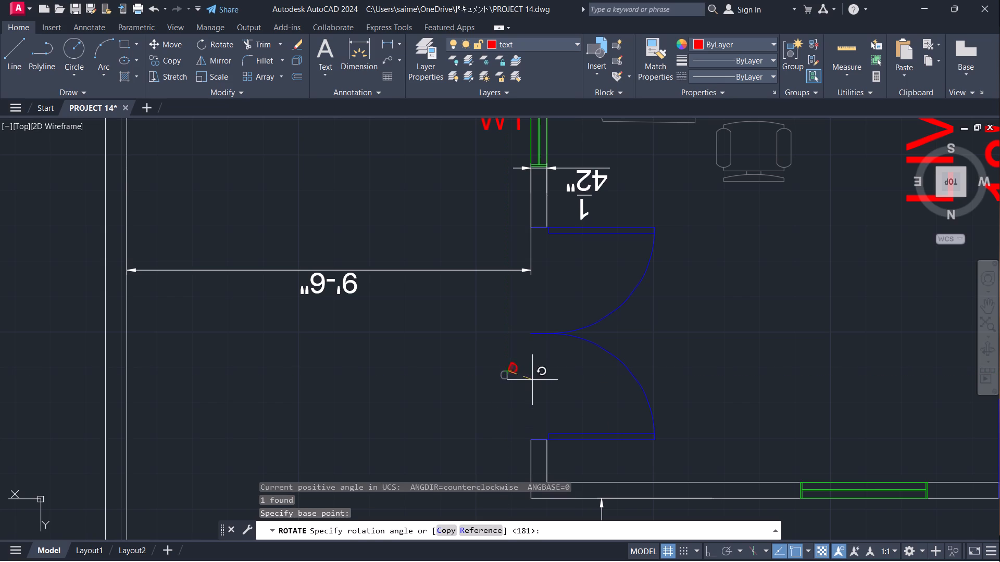
pyautogui.click(535, 370)
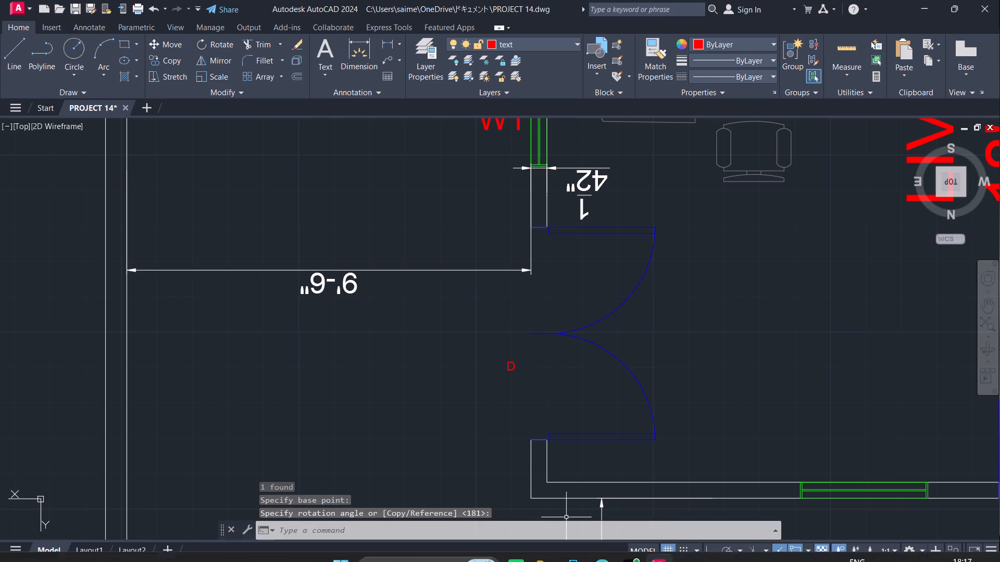
# Scale up the D door label from its upper-left corner to a text height of about 1'-0 3/4".
pyautogui.click(517, 364)
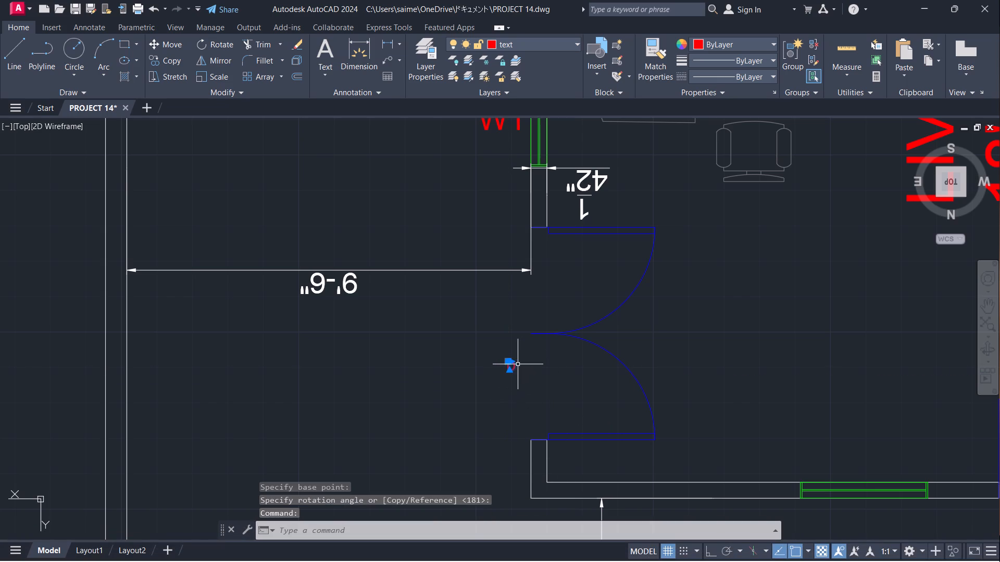
pyautogui.write('SC')
pyautogui.press('Return')
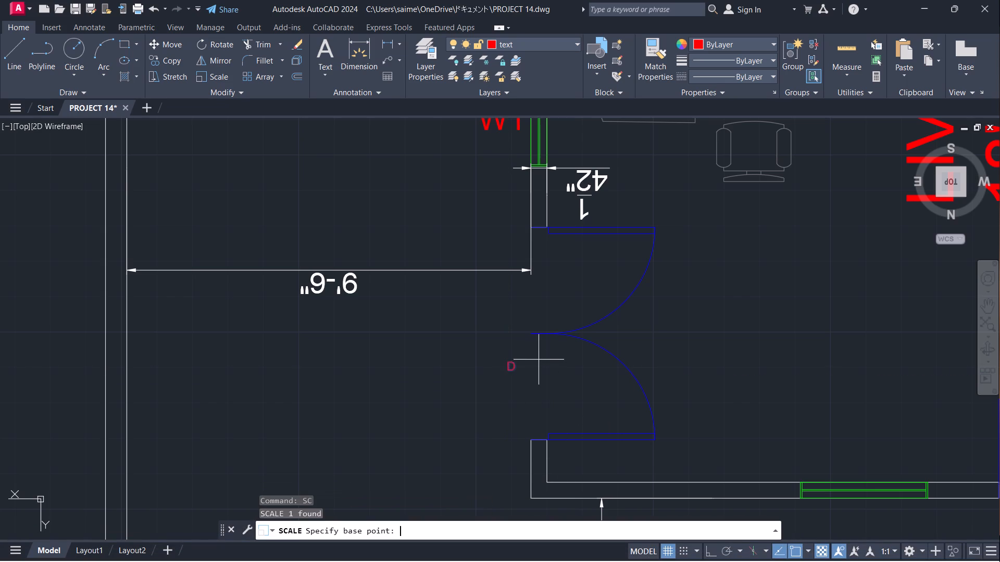
pyautogui.click(505, 359)
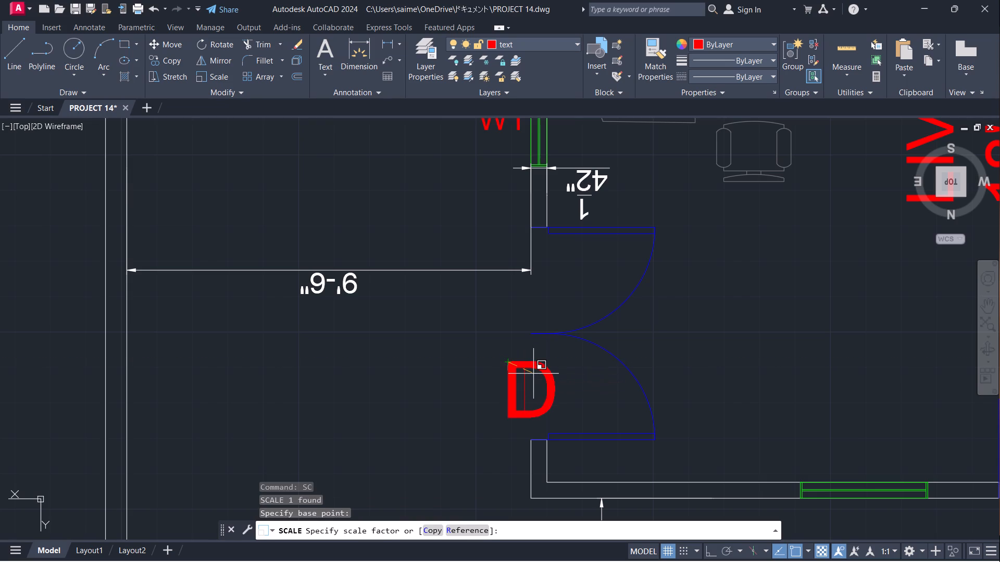
pyautogui.click(529, 369)
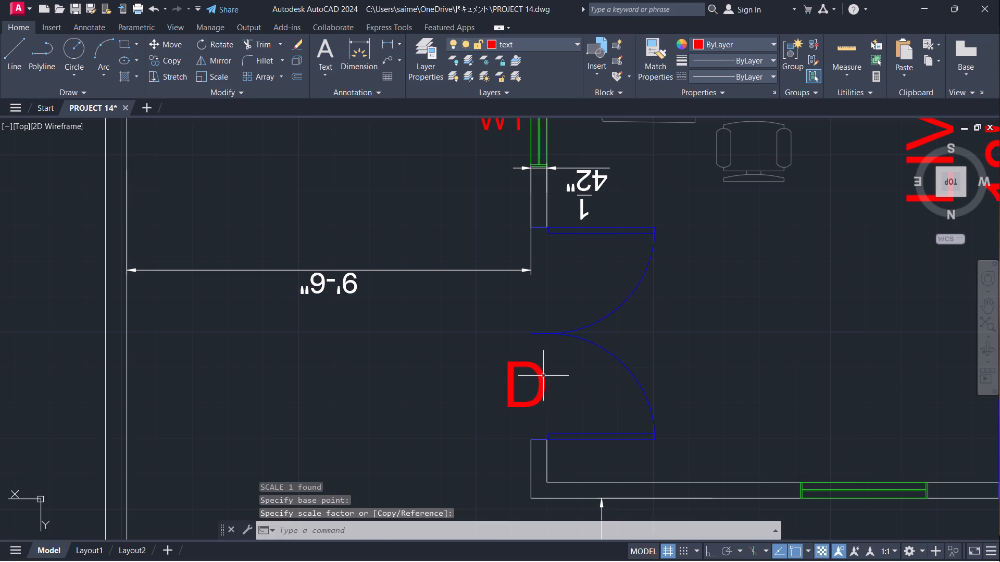
# Edit the door label's text to read D1.
pyautogui.doubleClick(543, 376)
pyautogui.press('1')
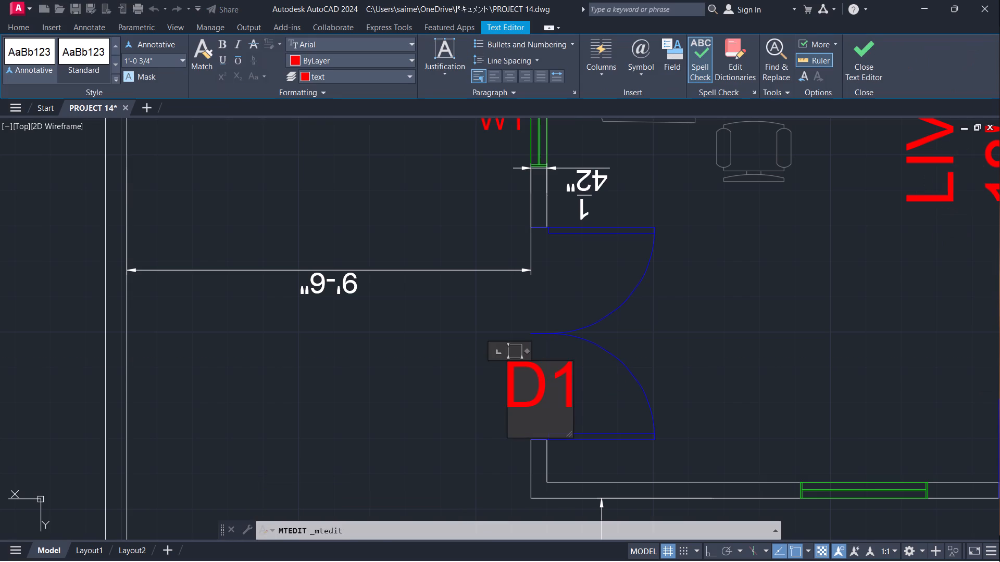
pyautogui.click(597, 388)
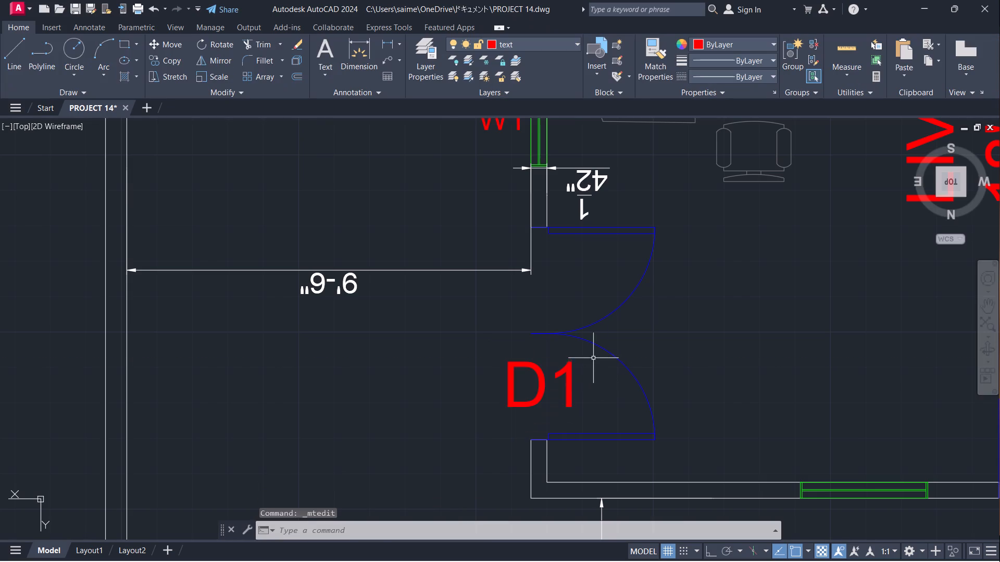
# Copy the W1 label to the living room and lower bedroom windows along the bottom wall of the plan.
pyautogui.scroll(-1, 608, 341)
pyautogui.moveTo(674, 336); pyautogui.dragTo(459, 274, button='middle')
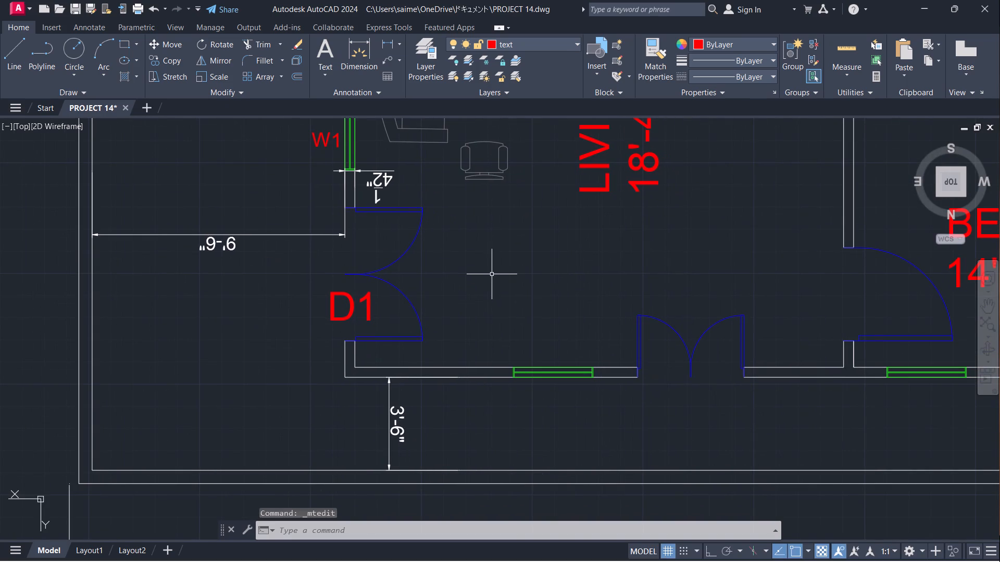
pyautogui.scroll(-1, 492, 274)
pyautogui.click(386, 193)
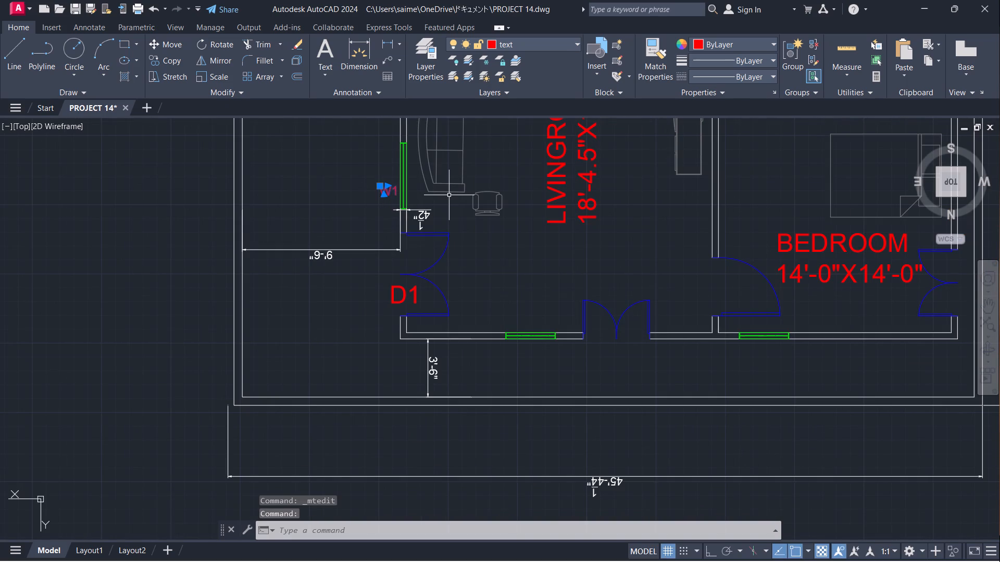
pyautogui.write('CO')
pyautogui.press('Return')
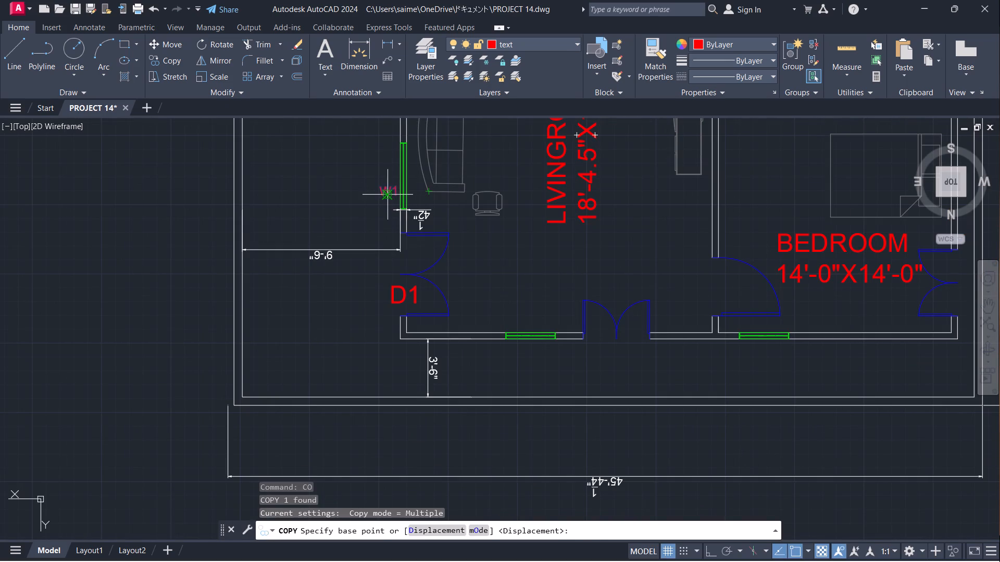
pyautogui.click(384, 196)
pyautogui.click(527, 326)
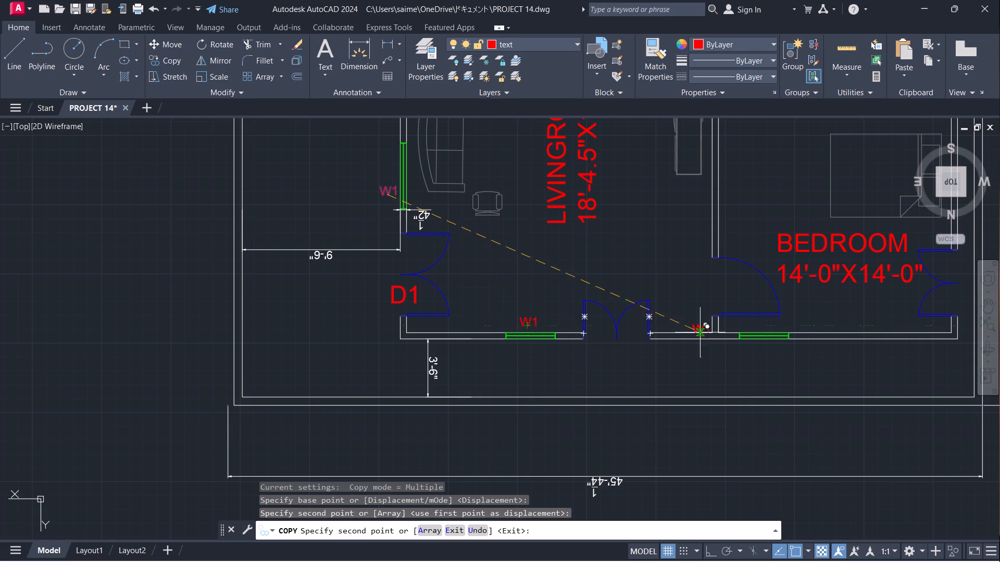
pyautogui.click(771, 355)
# Place further W1 copies at the kitchen's side and top-wall windows, the dining area window and the upper bedroom's top-wall window.
pyautogui.scroll(-1, 688, 312)
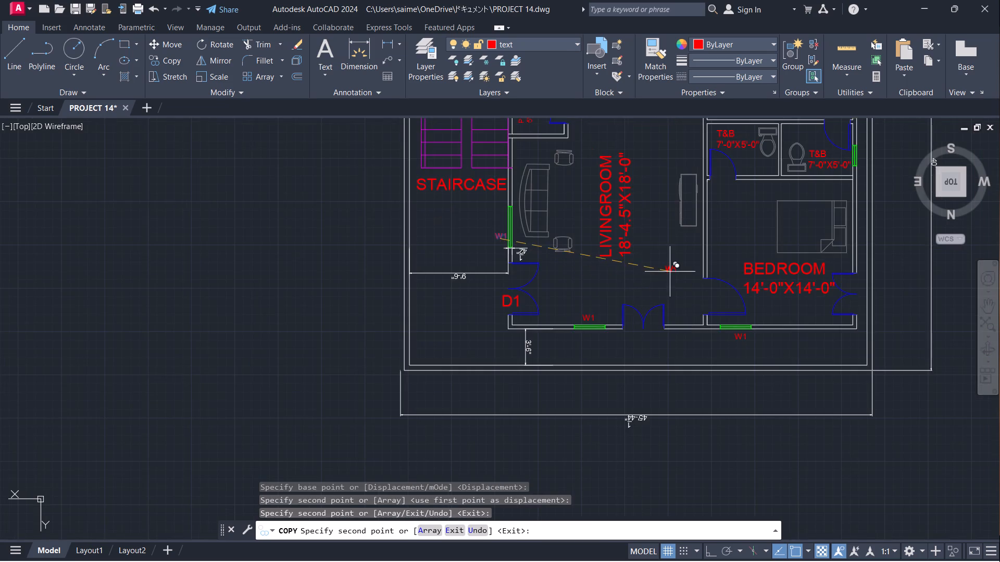
pyautogui.moveTo(670, 271); pyautogui.dragTo(479, 401, button='middle')
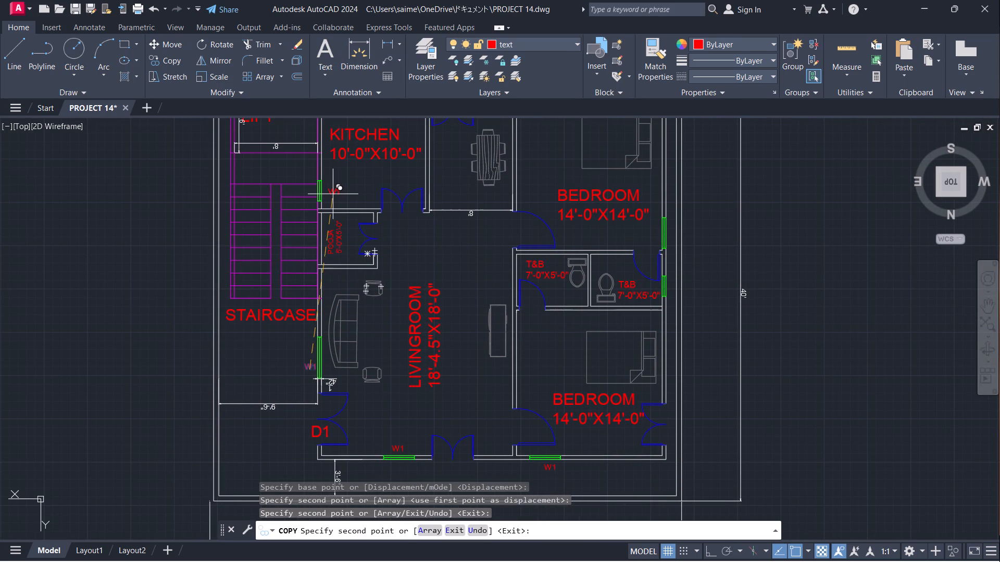
pyautogui.click(333, 194)
pyautogui.moveTo(440, 283); pyautogui.dragTo(459, 379, button='middle')
pyautogui.scroll(2, 357, 215)
pyautogui.click(351, 202)
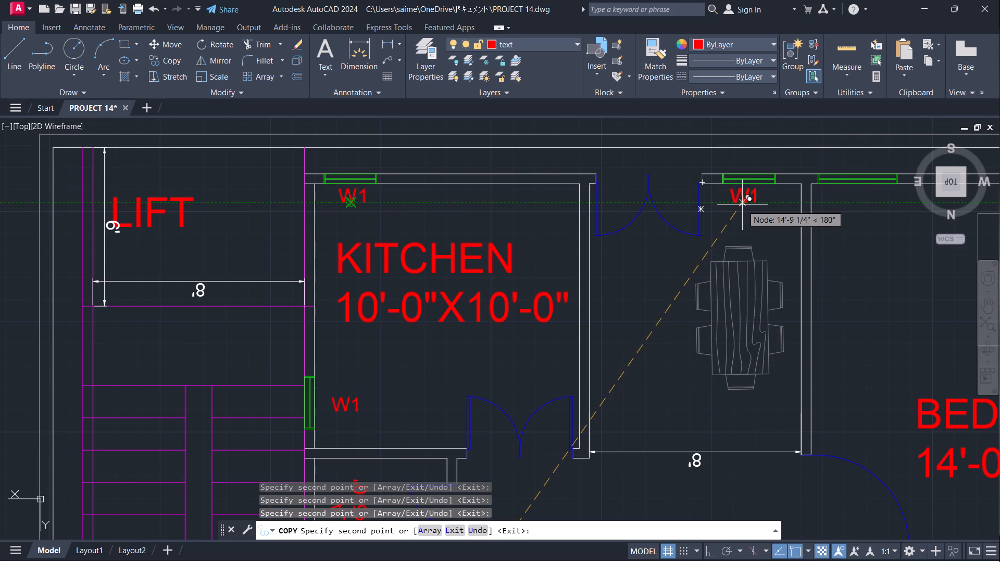
pyautogui.click(742, 205)
pyautogui.click(858, 211)
# Place W1 copies at the upper bedroom's side window and the adjoining T&B window, and end the copying.
pyautogui.scroll(-2, 757, 267)
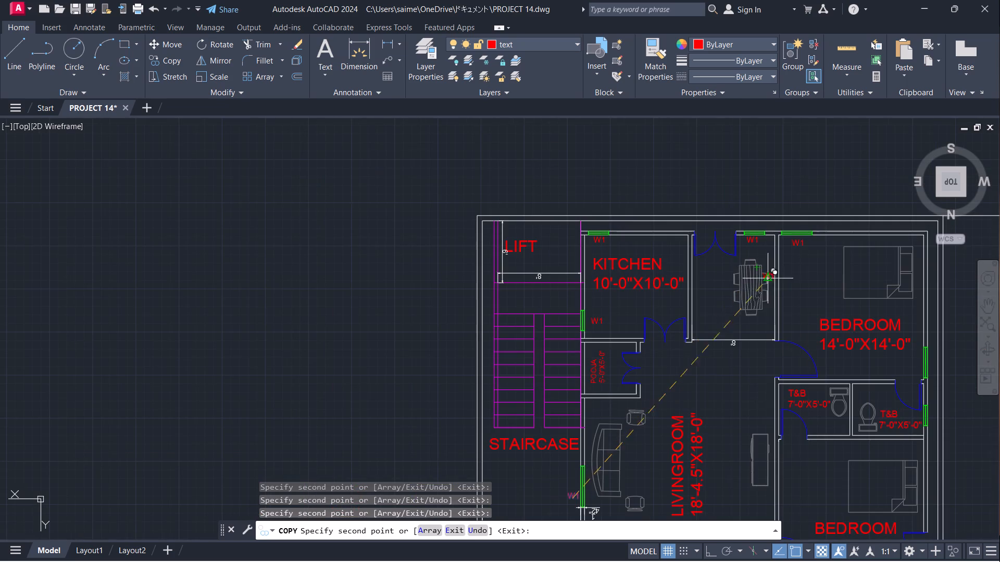
pyautogui.moveTo(697, 378); pyautogui.dragTo(509, 278, button='middle')
pyautogui.scroll(2, 726, 269)
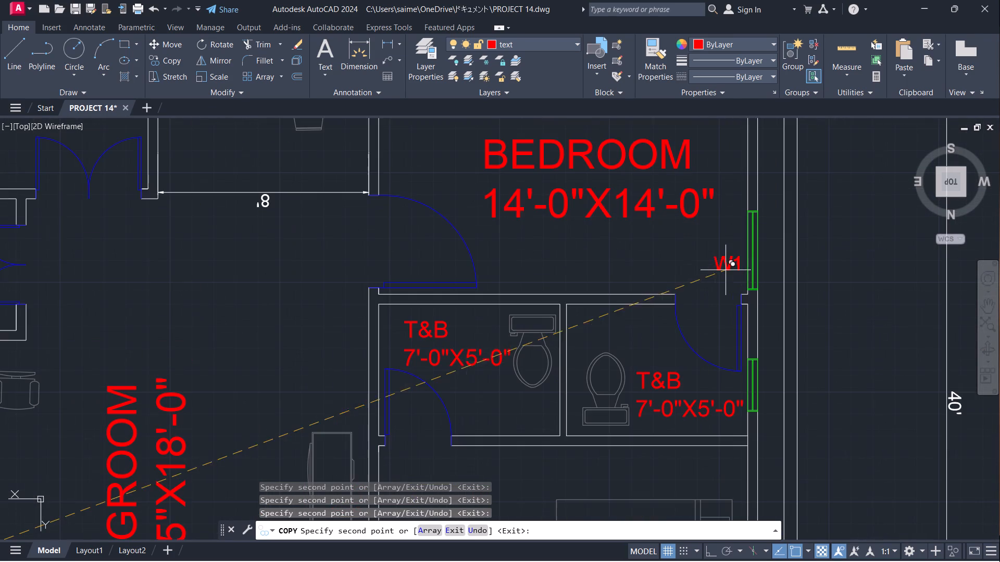
pyautogui.click(730, 261)
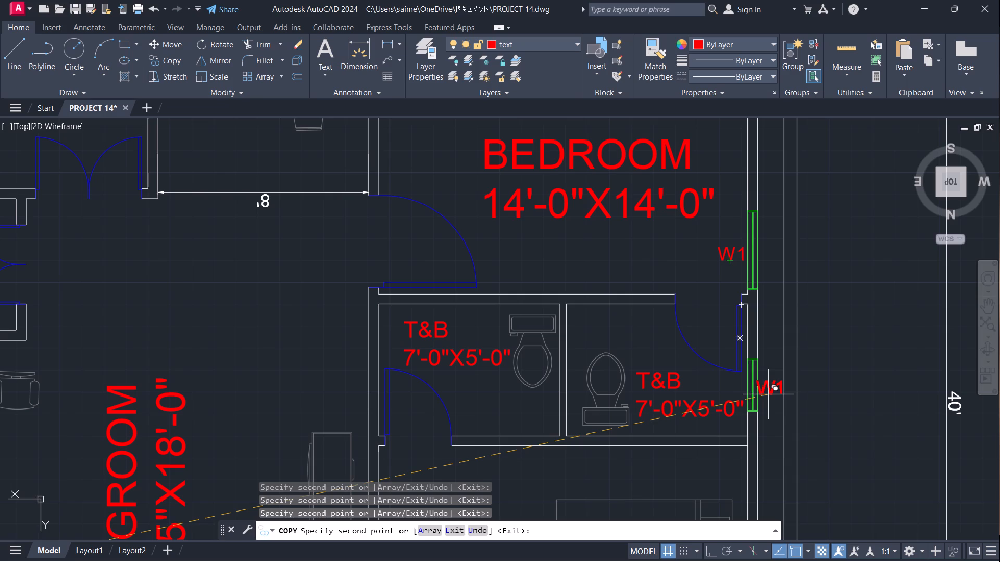
pyautogui.click(772, 393)
pyautogui.scroll(-2, 714, 305)
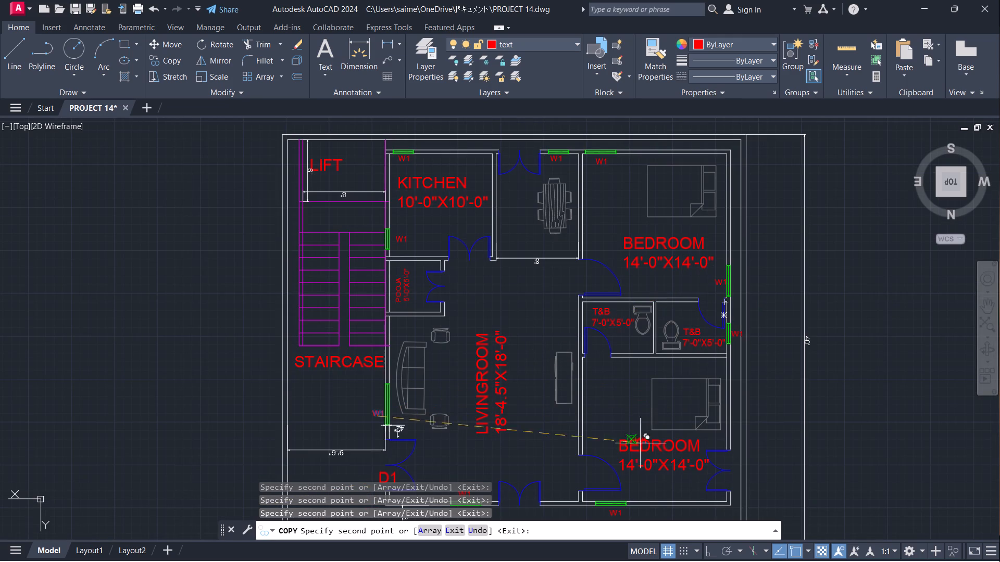
pyautogui.press('Escape')
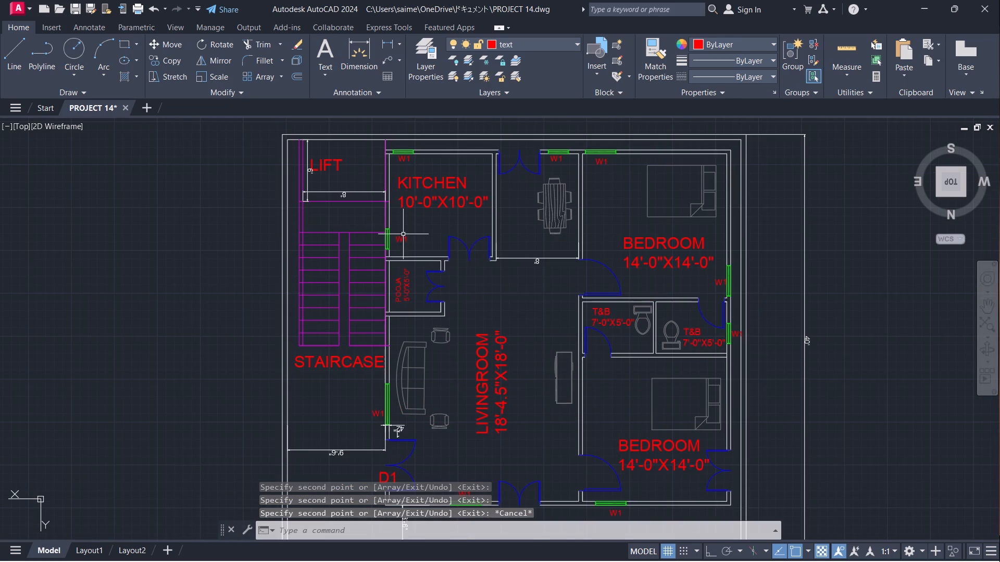
# Change the labels of the kitchen's side window and top-wall window to W2.
pyautogui.scroll(1, 407, 236)
pyautogui.doubleClick(404, 245)
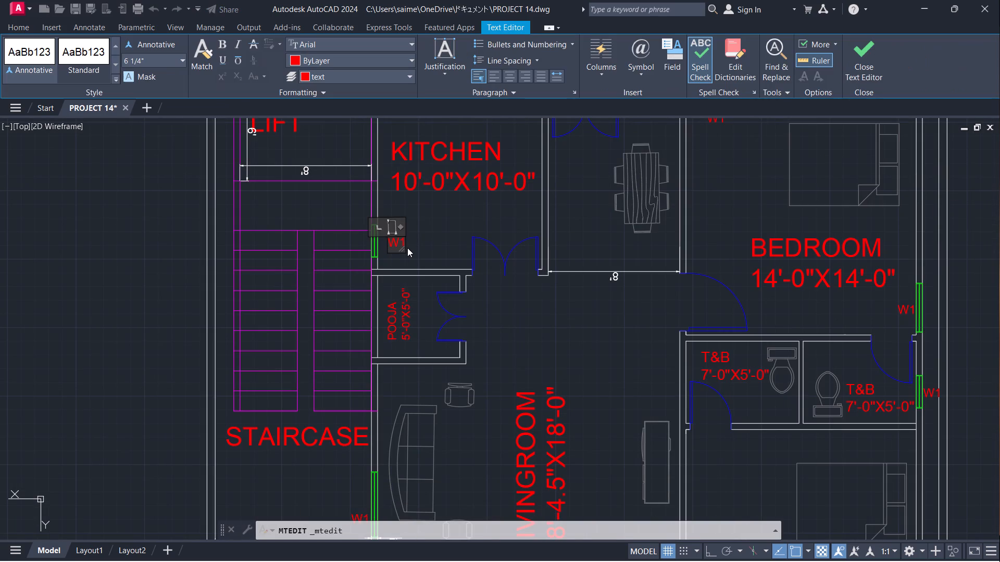
pyautogui.press('BackSpace')
pyautogui.press('2')
pyautogui.click(431, 224)
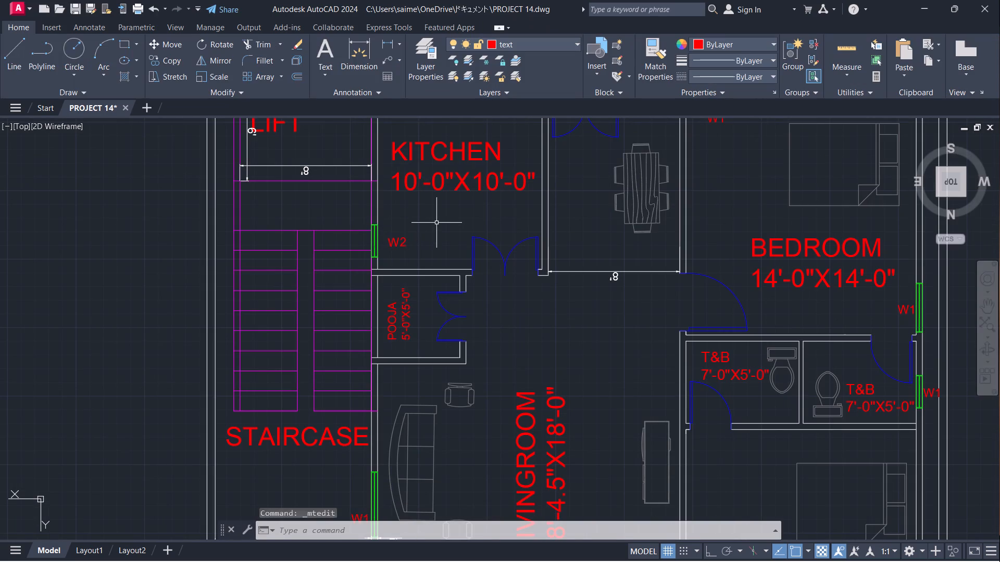
pyautogui.moveTo(436, 223); pyautogui.dragTo(439, 318, button='middle')
pyautogui.doubleClick(410, 209)
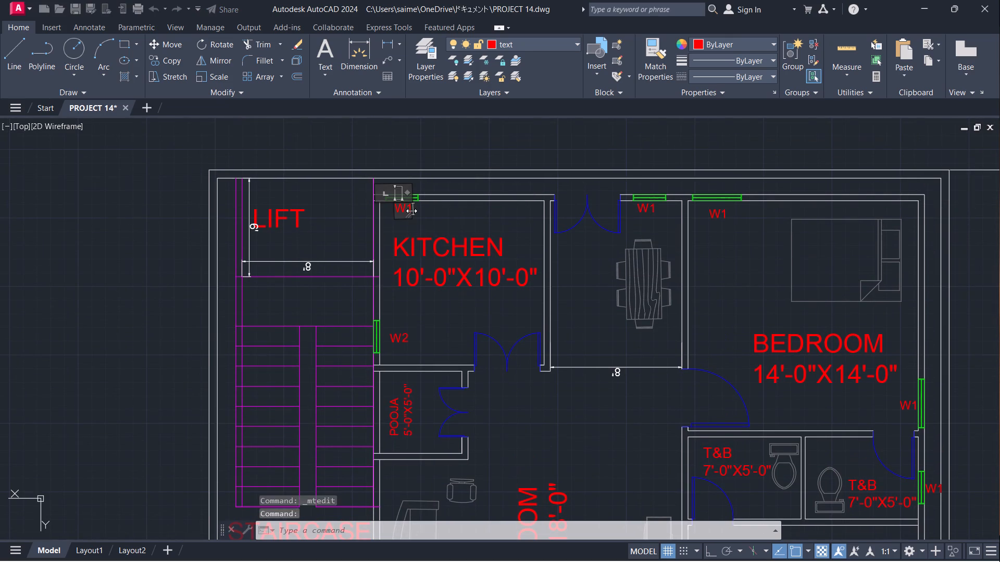
pyautogui.press('BackSpace')
pyautogui.press('2')
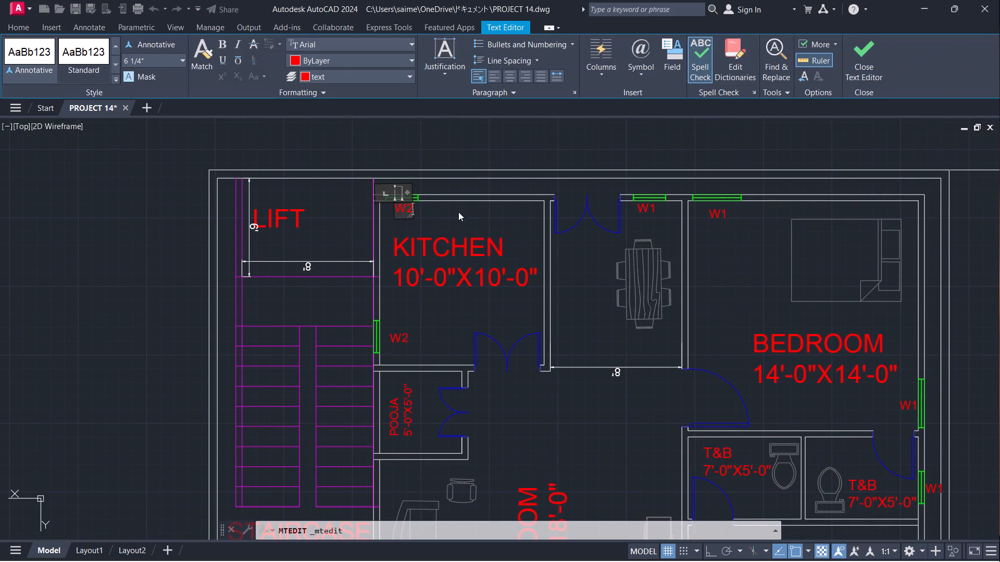
# Change the label of the dining area window to W2.
pyautogui.doubleClick(652, 205)
pyautogui.doubleClick(641, 212)
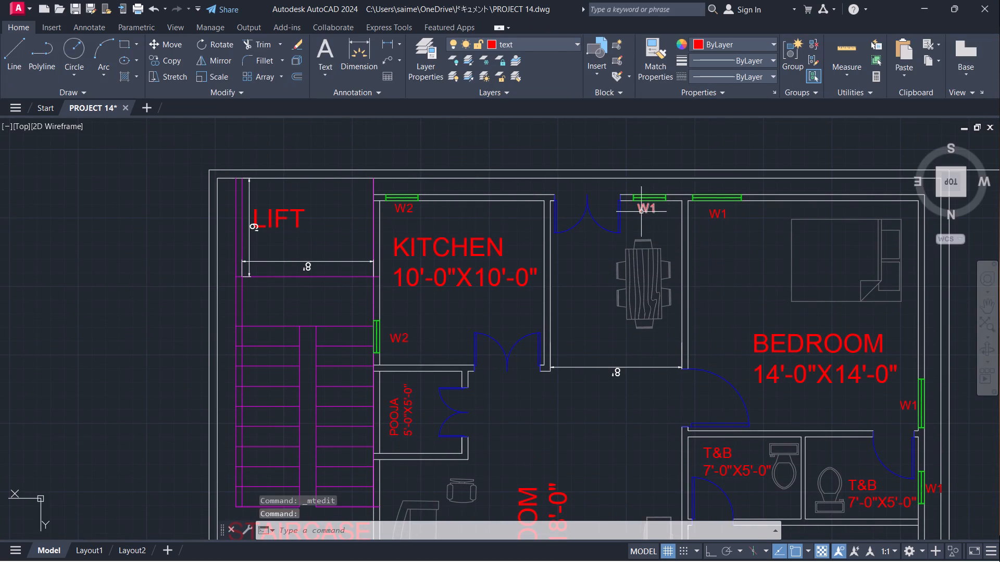
pyautogui.press('Right')
pyautogui.press('Right')
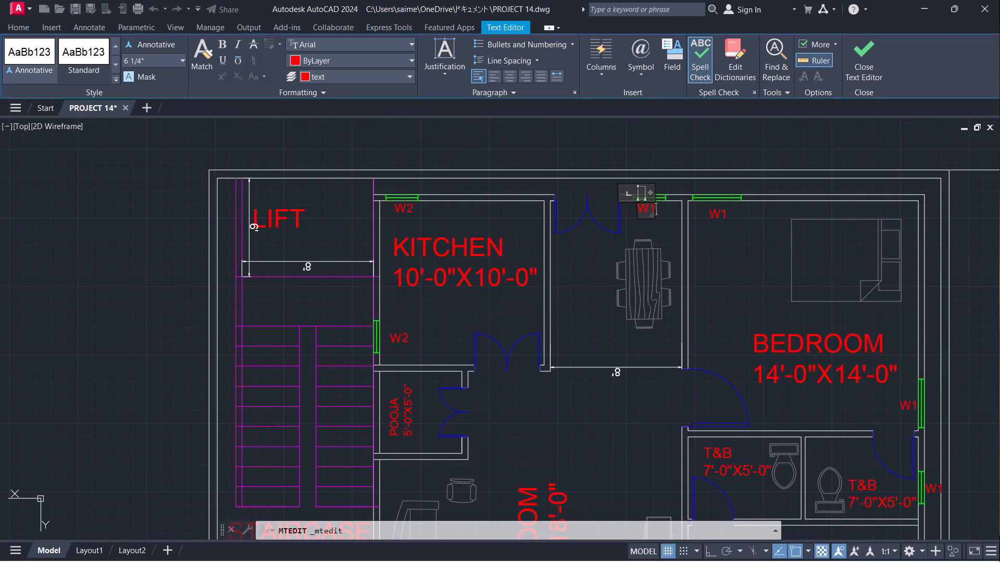
pyautogui.press('BackSpace')
pyautogui.press('2')
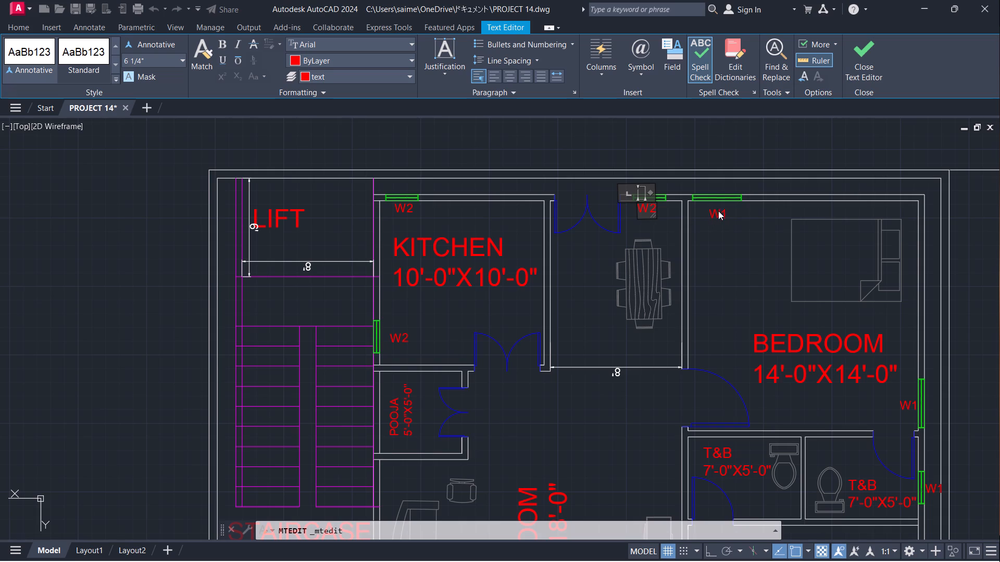
pyautogui.doubleClick(717, 212)
# Select the window labels at the upper bedroom's top-wall window and the dining area window.
pyautogui.click(717, 217)
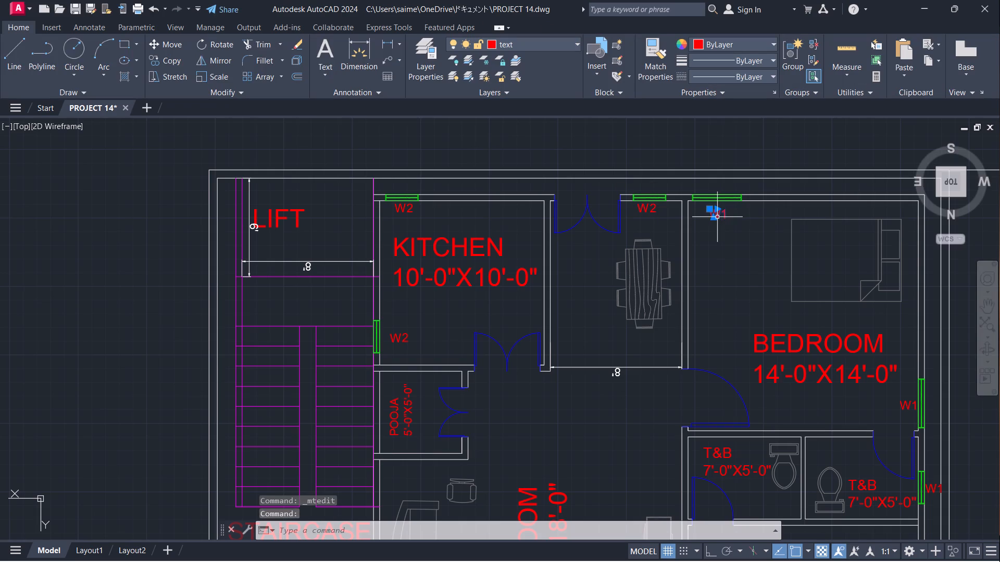
pyautogui.doubleClick(655, 207)
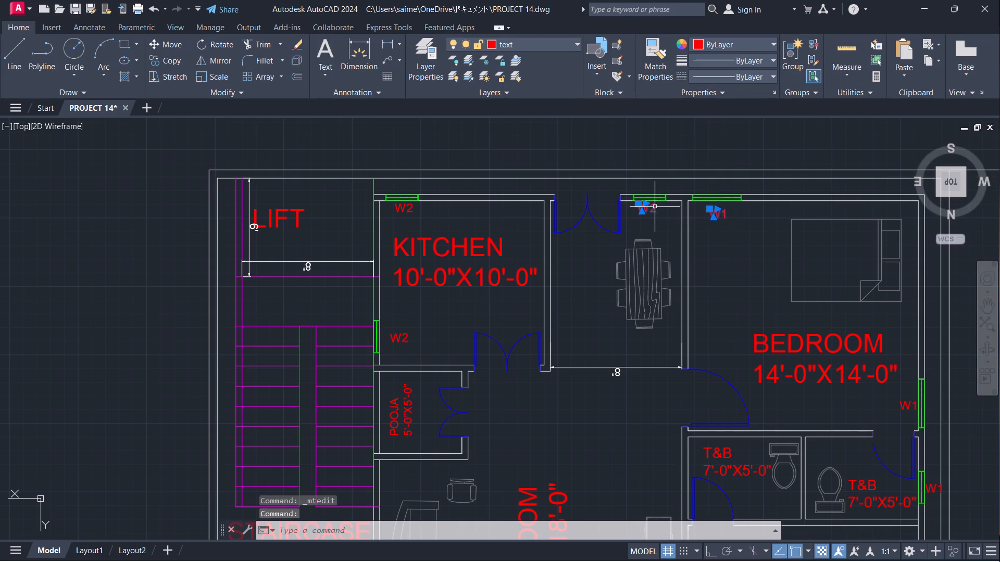
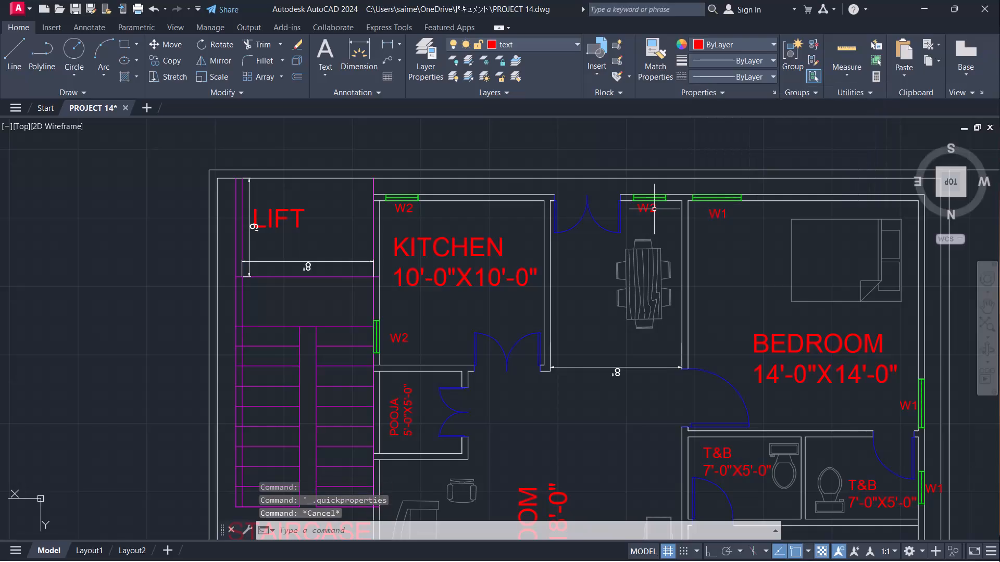
# Change the labels of the dining area window and the kitchen's side and top-wall windows to W3.
pyautogui.doubleClick(655, 209)
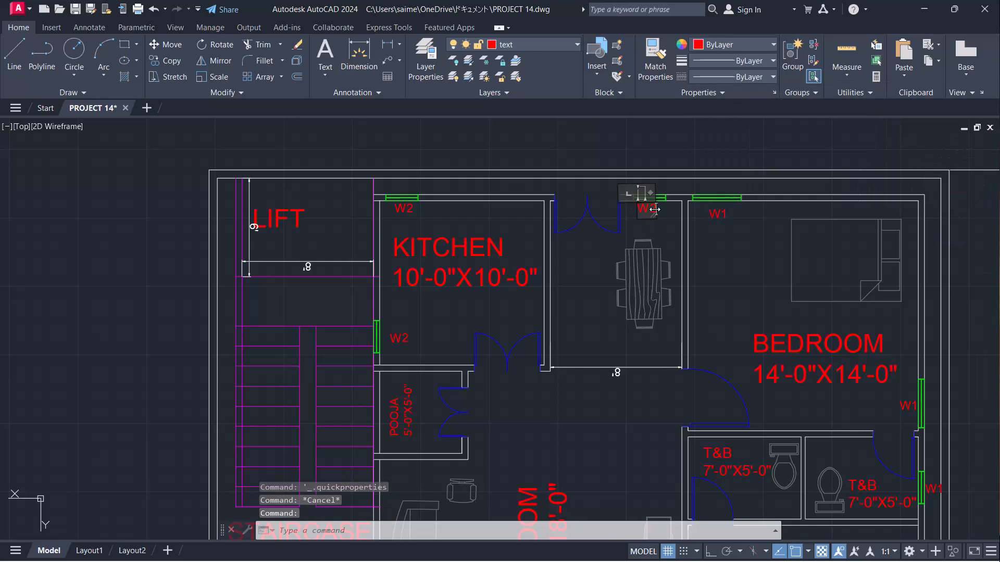
pyautogui.press('BackSpace')
pyautogui.press('3')
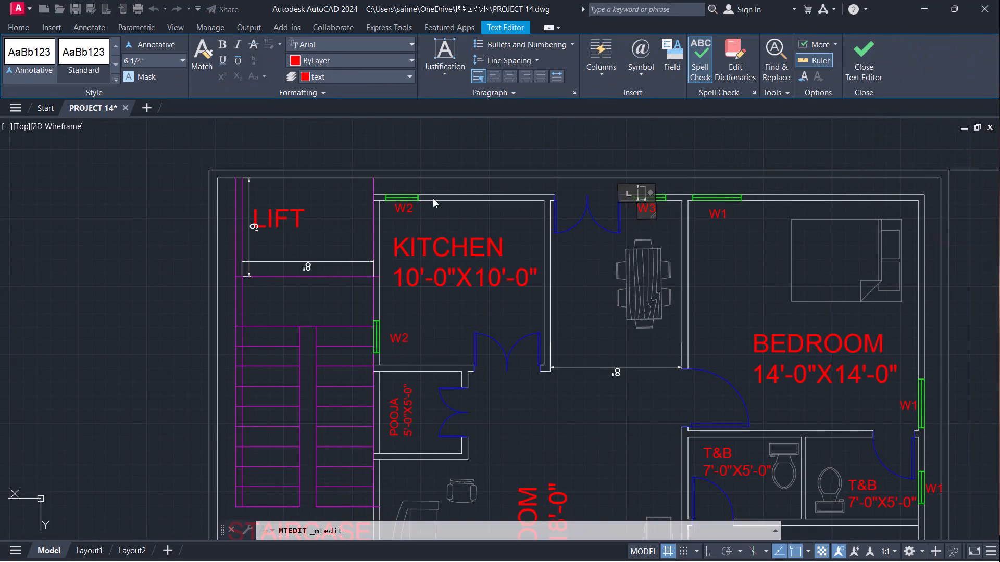
pyautogui.click(406, 332)
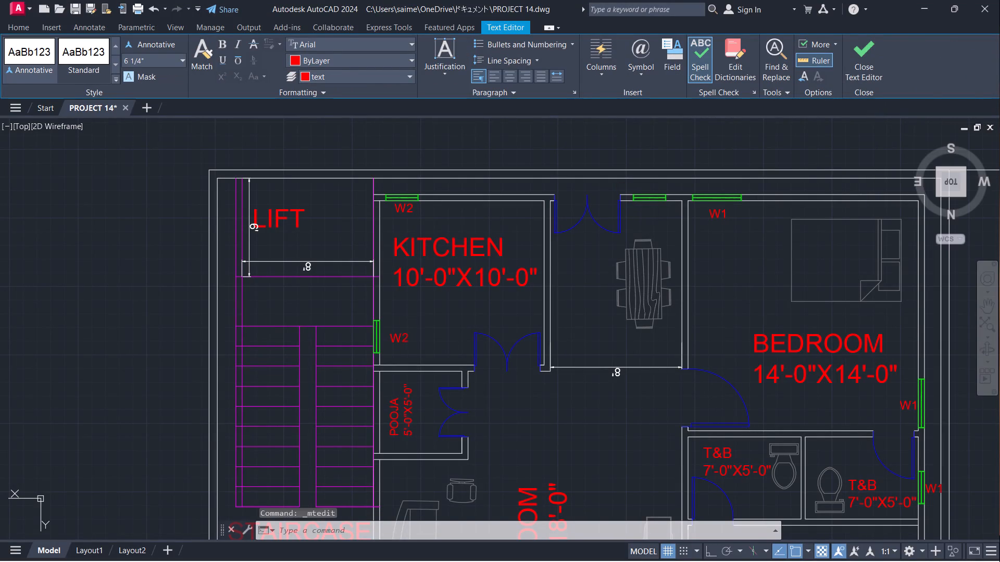
pyautogui.click(406, 334)
pyautogui.doubleClick(406, 334)
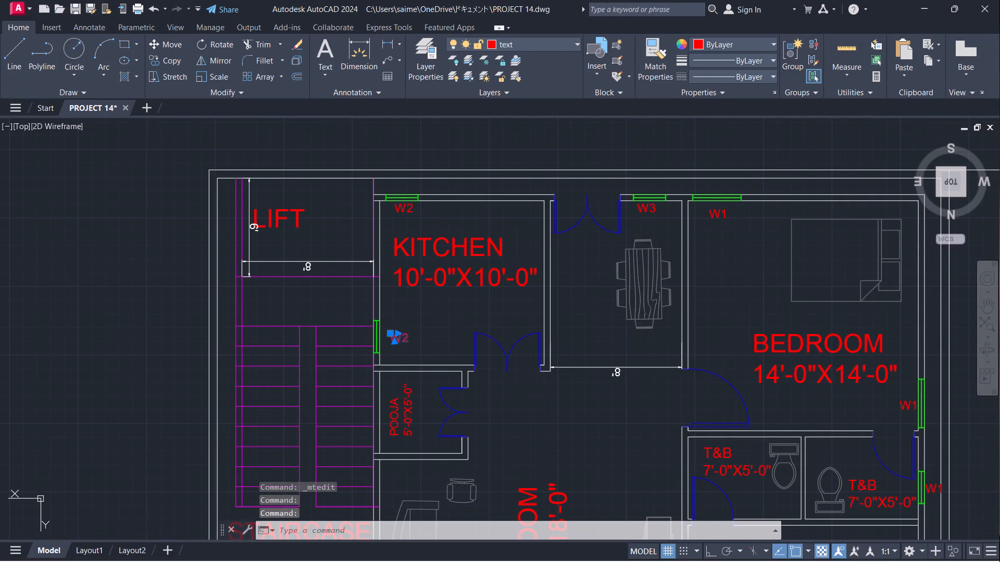
pyautogui.press('BackSpace')
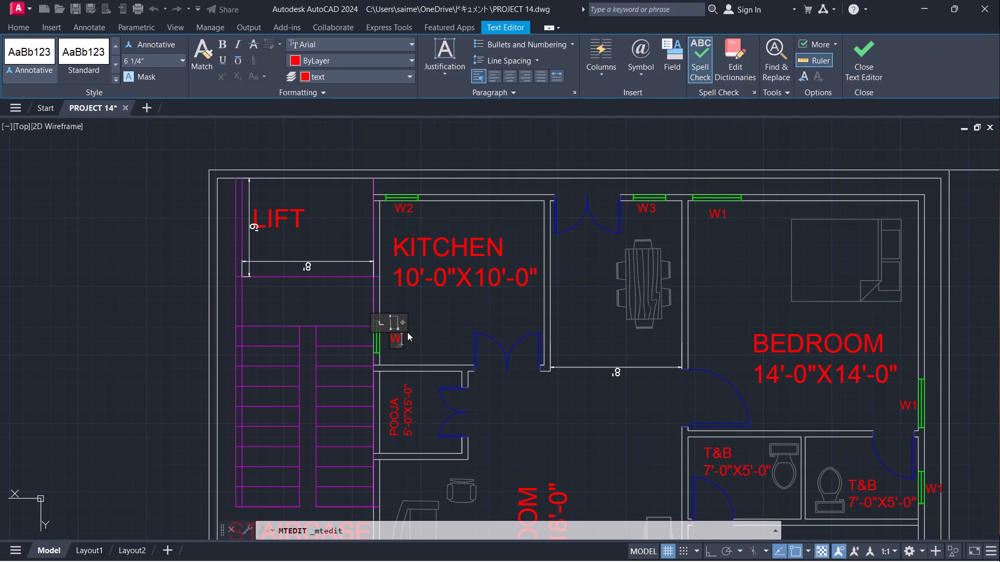
pyautogui.press('3')
pyautogui.doubleClick(408, 206)
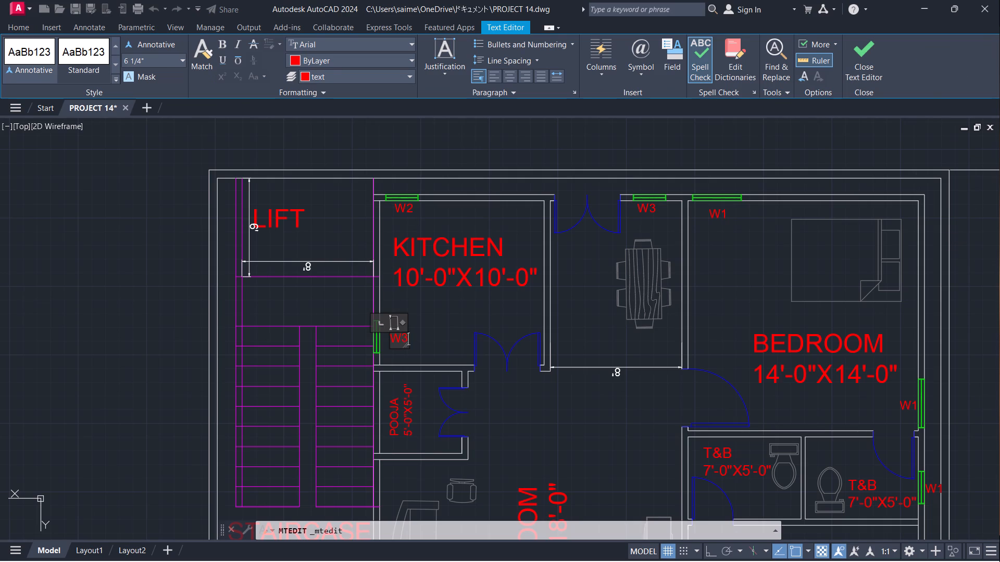
pyautogui.doubleClick(411, 208)
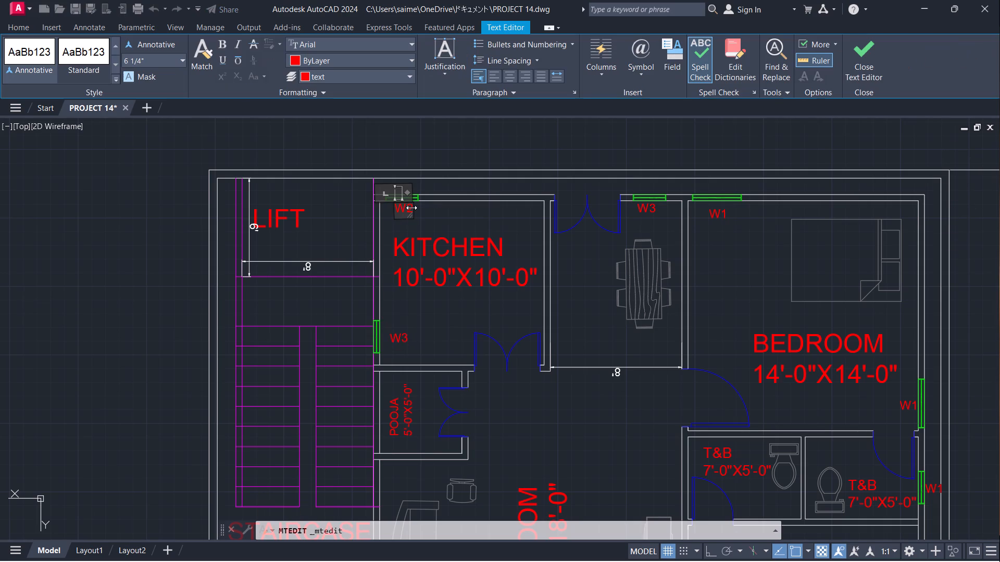
pyautogui.press('BackSpace')
pyautogui.press('3')
# Change the labels of the upper bedroom's top-wall window and side window to W2.
pyautogui.doubleClick(717, 212)
pyautogui.doubleClick(714, 218)
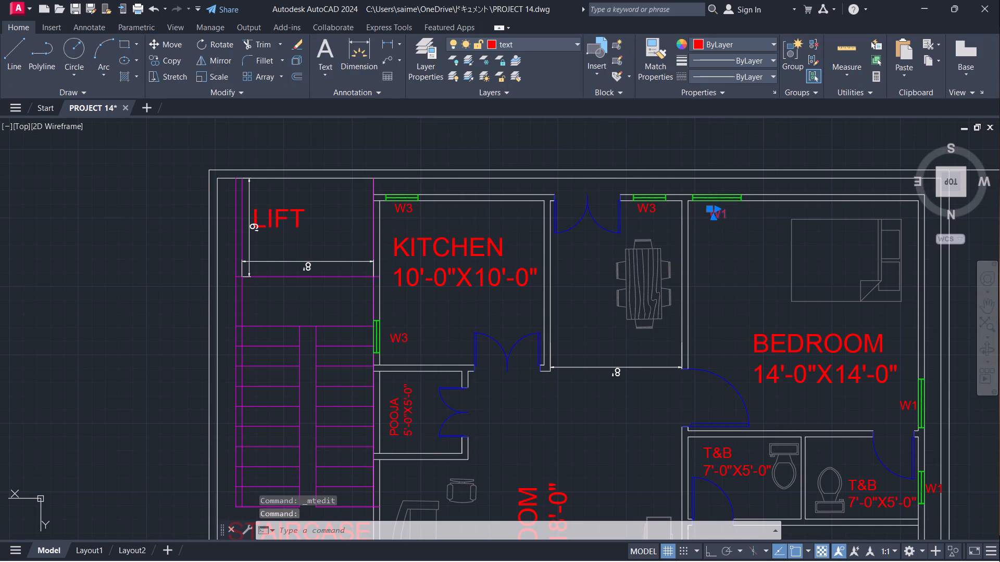
pyautogui.press('Right')
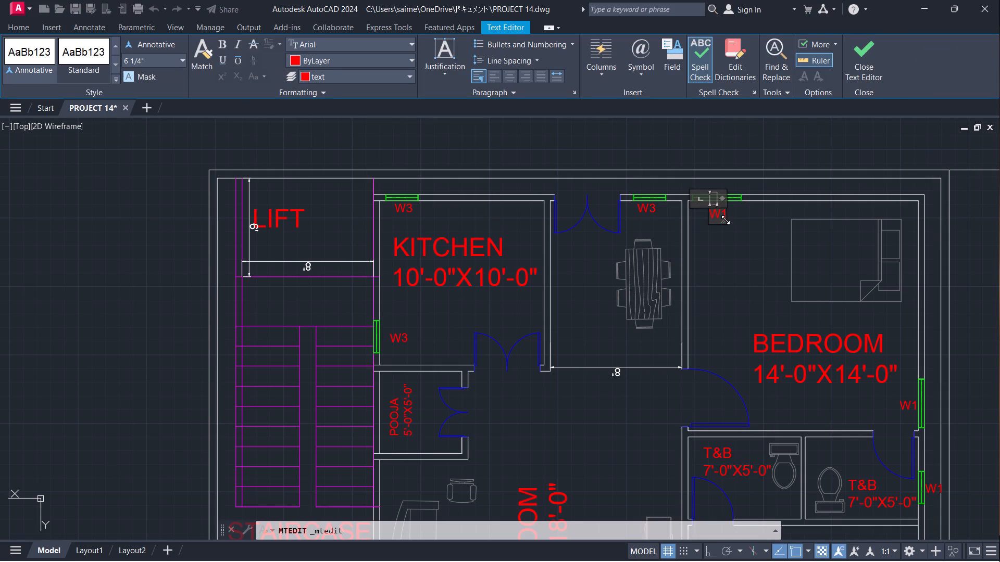
pyautogui.press('Right')
pyautogui.press('BackSpace')
pyautogui.press('2')
pyautogui.scroll(-1, 755, 262)
pyautogui.scroll(2, 846, 348)
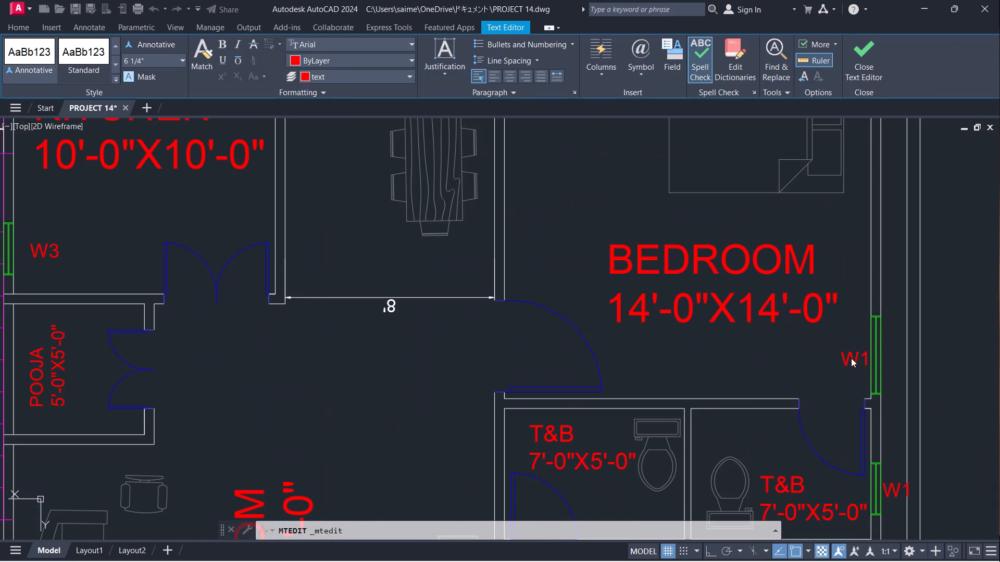
pyautogui.doubleClick(852, 360)
pyautogui.doubleClick(848, 358)
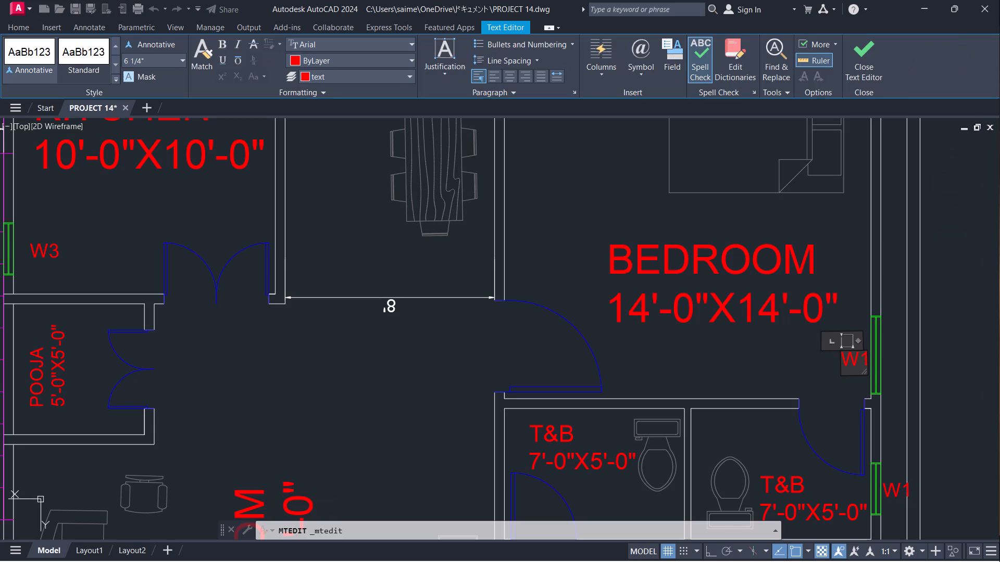
pyautogui.press('Right')
pyautogui.press('Right')
pyautogui.press('BackSpace')
pyautogui.press('2')
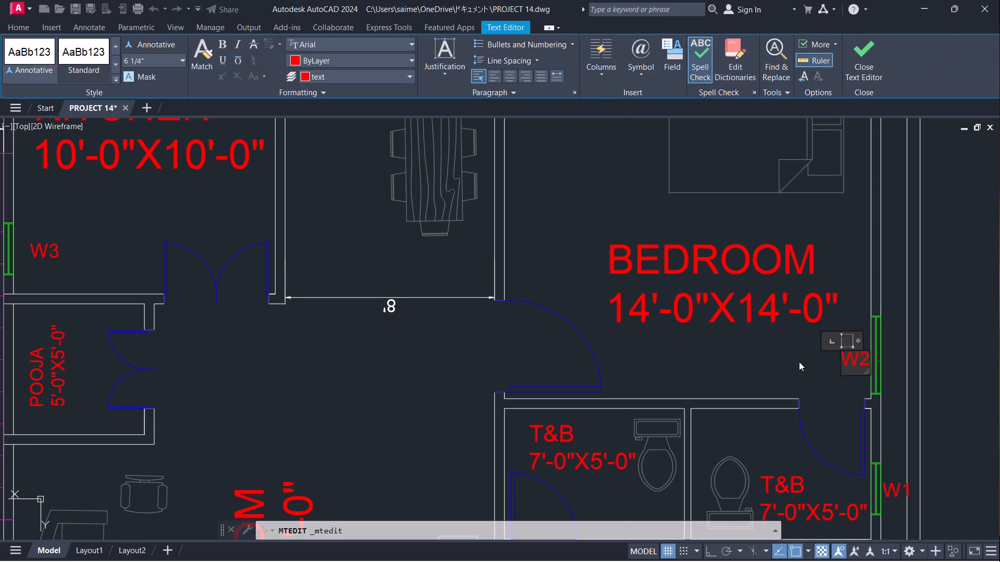
pyautogui.click(794, 357)
# Change the label of the T&B window on the outer side wall to W3.
pyautogui.scroll(-1, 800, 328)
pyautogui.scroll(1, 856, 431)
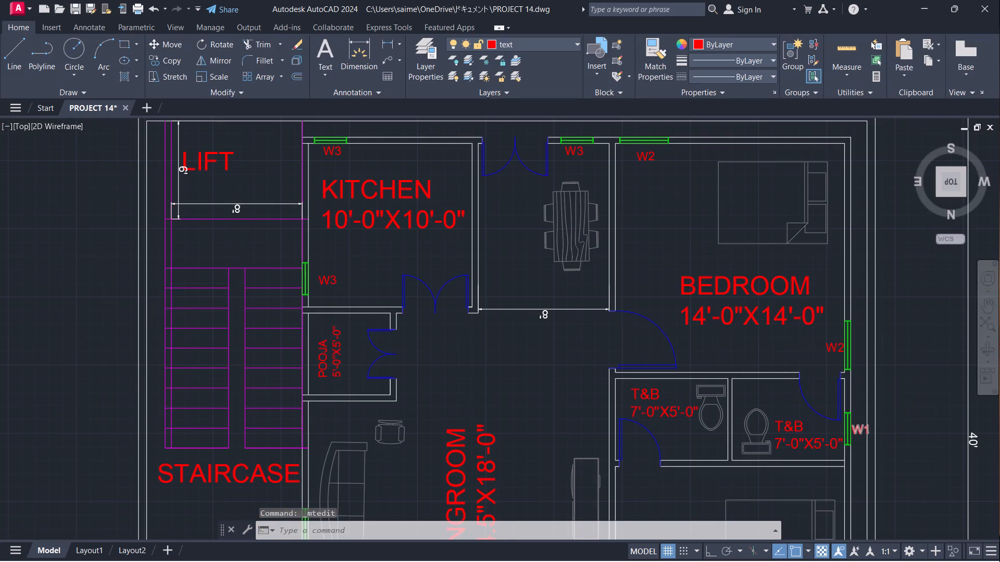
pyautogui.doubleClick(859, 431)
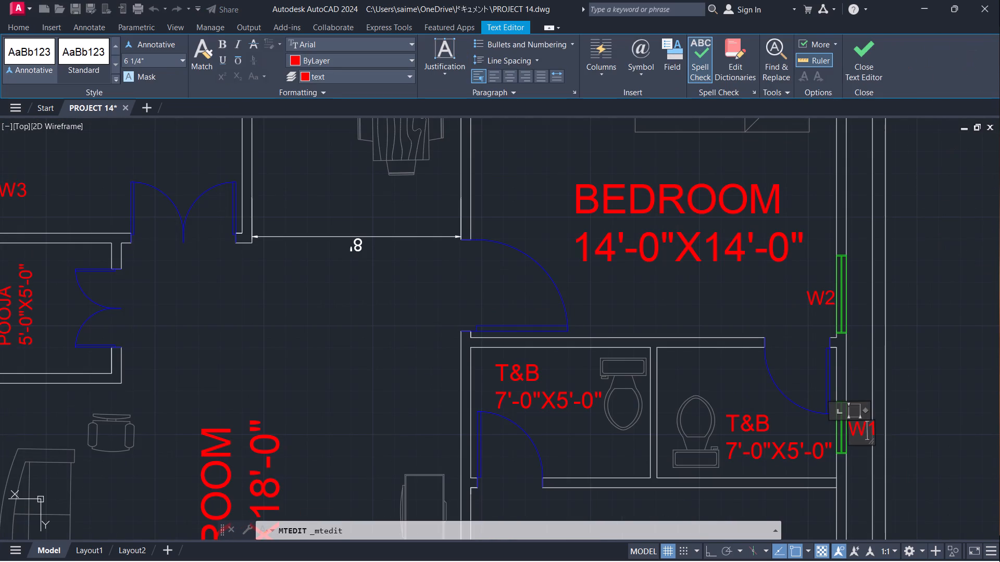
pyautogui.press('Right')
pyautogui.press('BackSpace')
pyautogui.press('3')
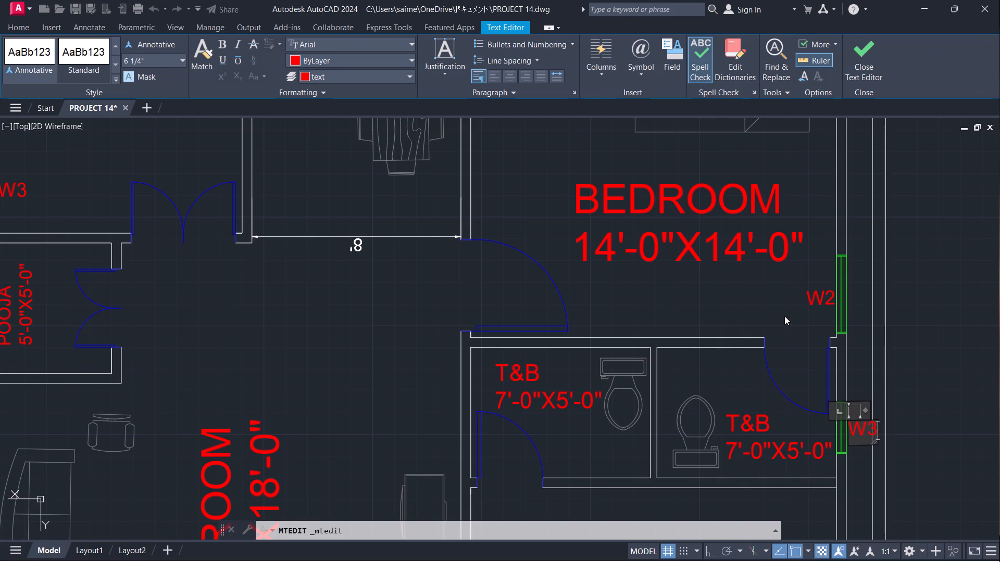
pyautogui.click(784, 316)
# Change the labels of the lower bedroom's and the living room's bottom-wall windows to W2.
pyautogui.scroll(-3, 760, 306)
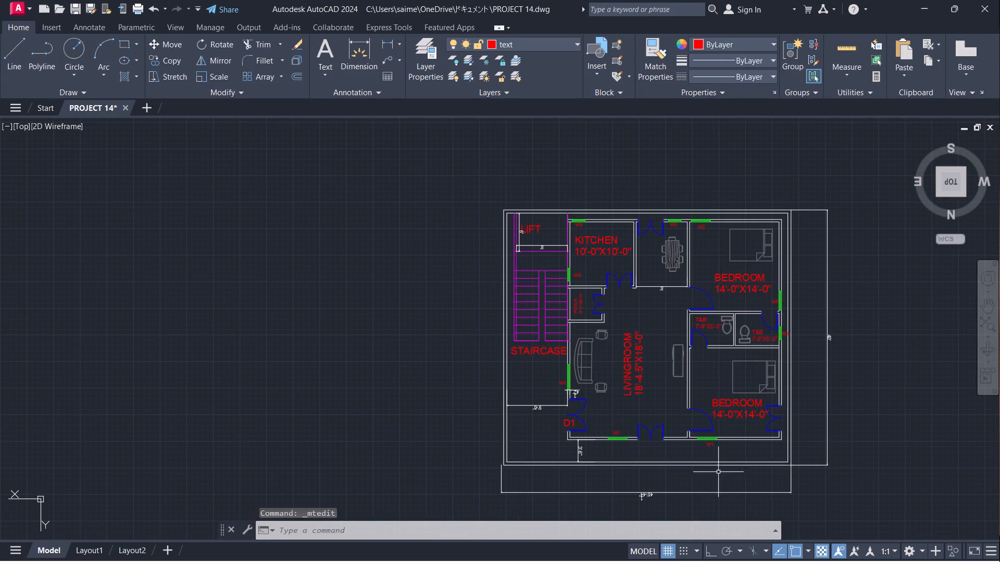
pyautogui.scroll(2, 711, 459)
pyautogui.doubleClick(706, 427)
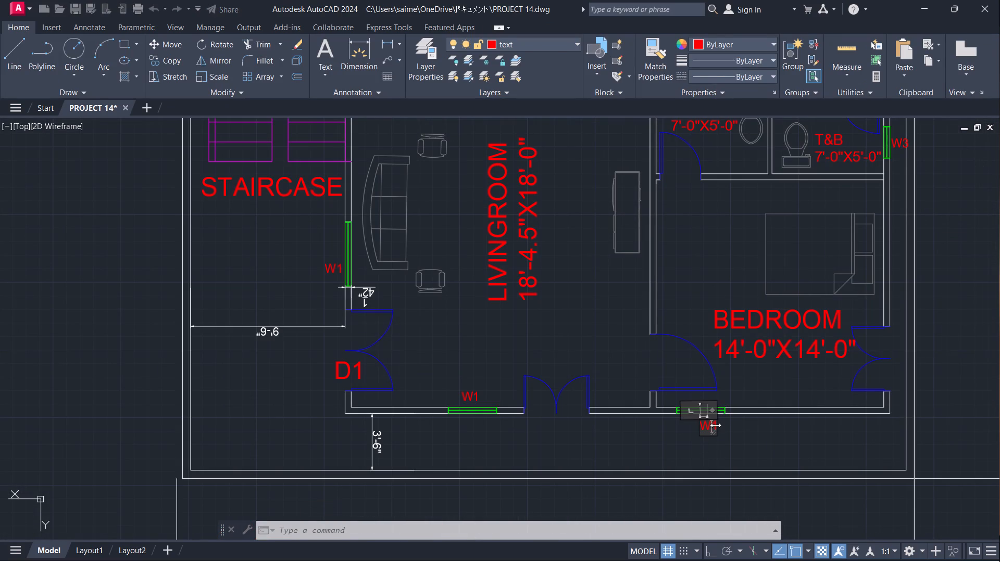
pyautogui.press('Right')
pyautogui.press('BackSpace')
pyautogui.press('2')
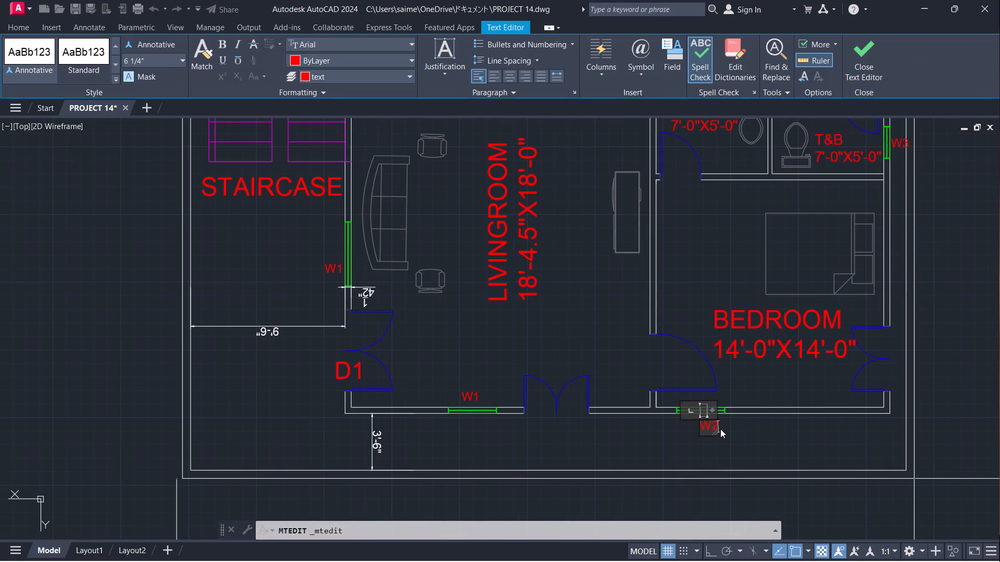
pyautogui.doubleClick(470, 394)
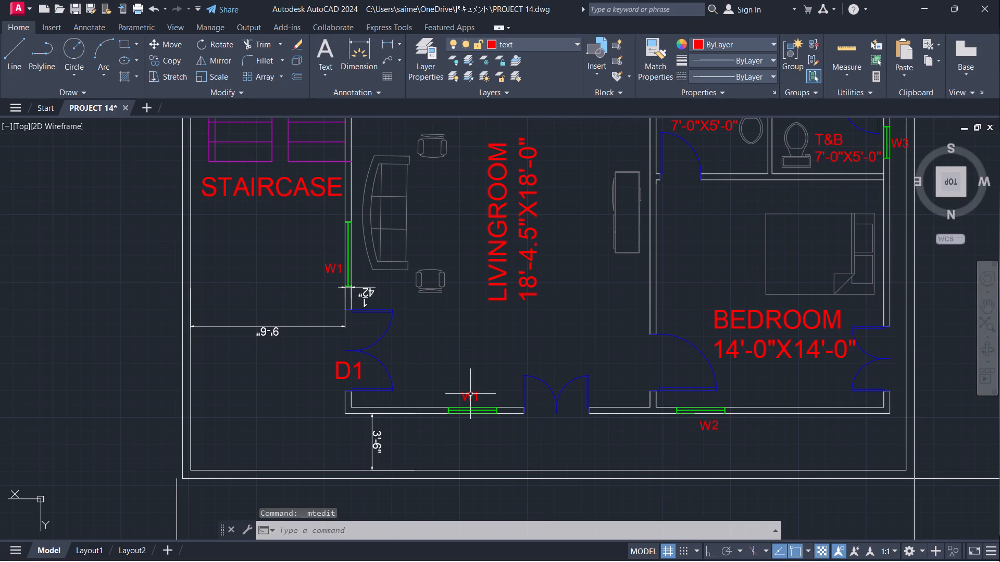
pyautogui.doubleClick(470, 398)
pyautogui.press('Right')
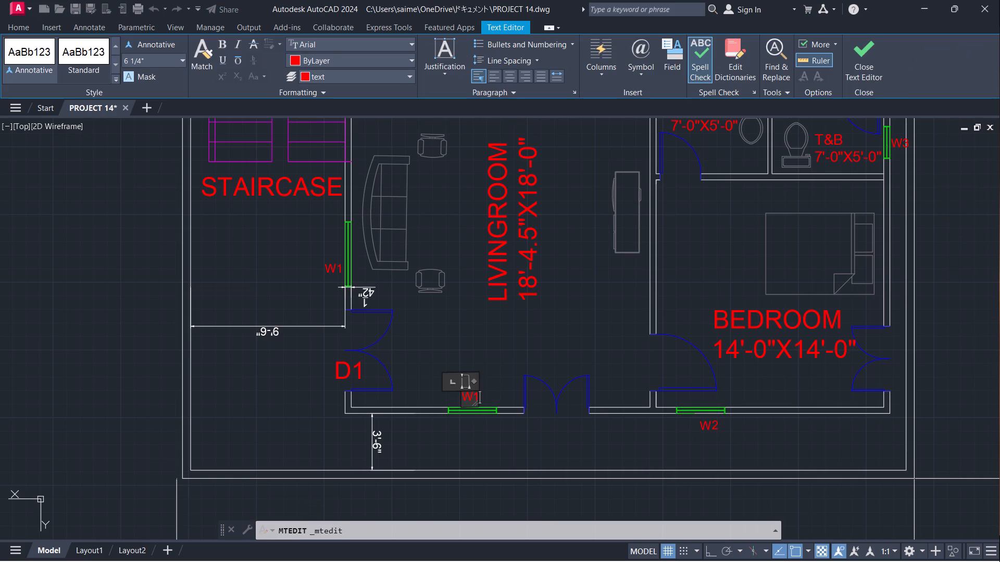
pyautogui.press('BackSpace')
pyautogui.press('2')
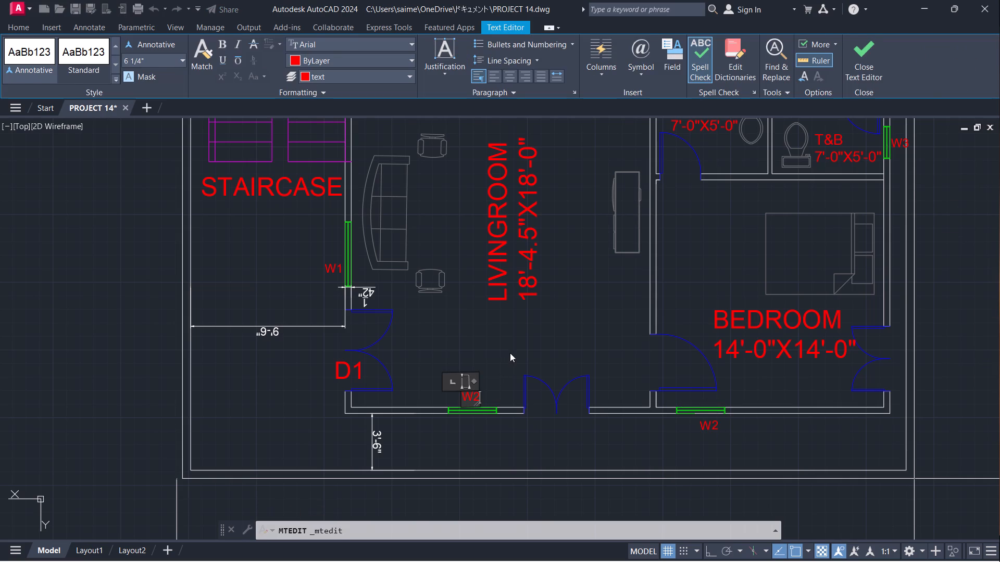
pyautogui.click(510, 352)
# Copy the D1 label to the living room's bottom double door, the lower bedroom's door and side double door, and the T&B door above it.
pyautogui.click(336, 369)
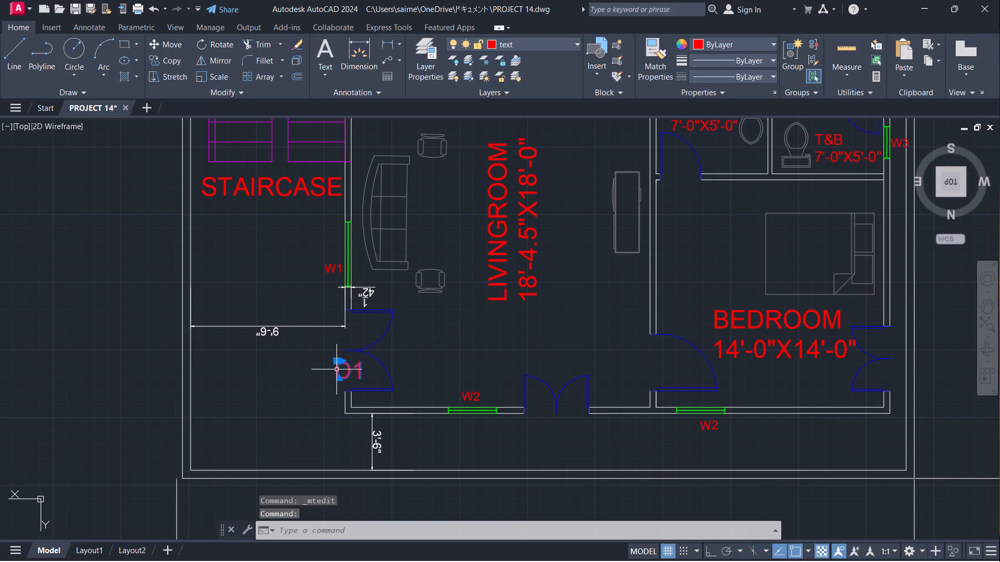
pyautogui.write('CO')
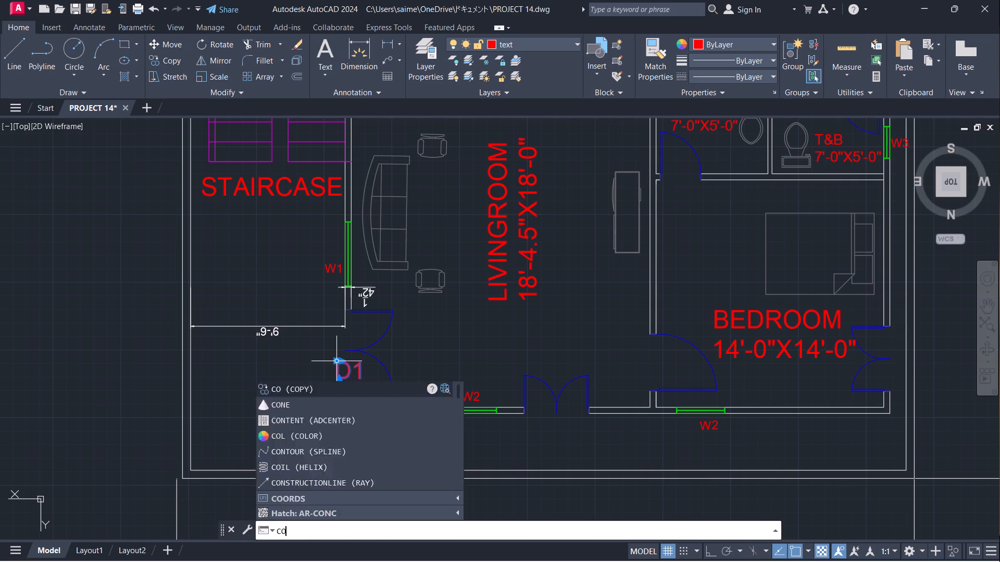
pyautogui.press('Return')
pyautogui.click(335, 363)
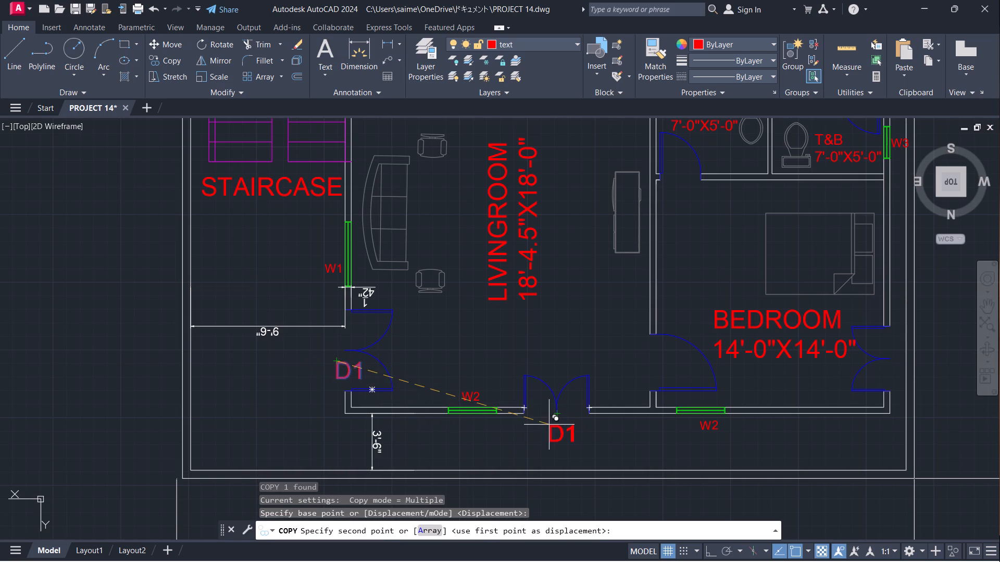
pyautogui.click(548, 425)
pyautogui.click(653, 358)
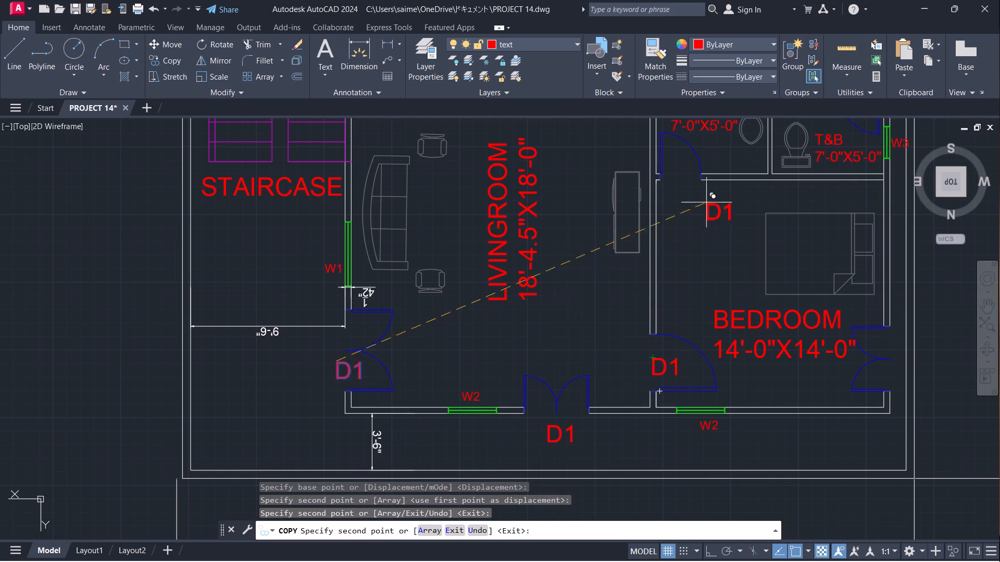
pyautogui.click(671, 163)
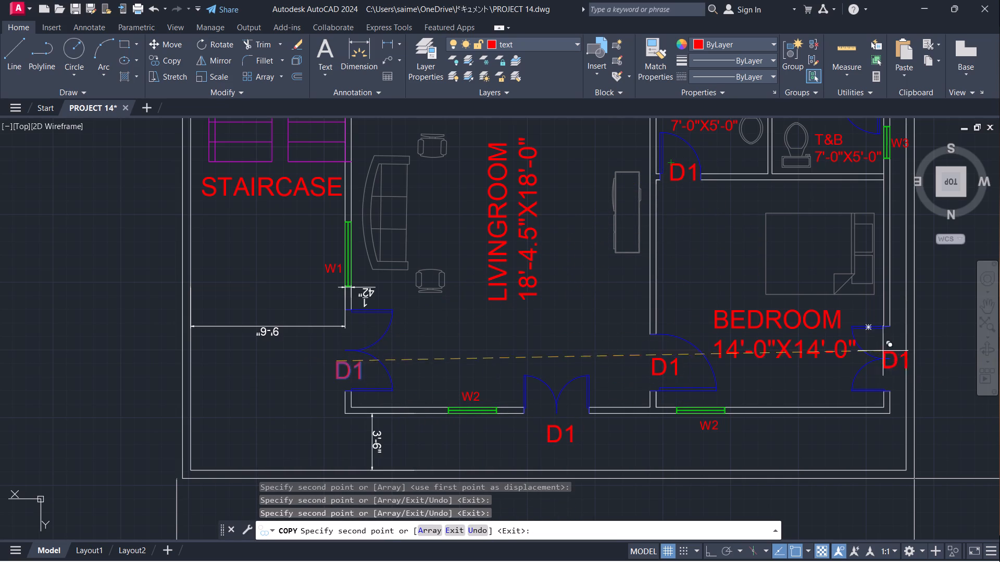
pyautogui.click(822, 381)
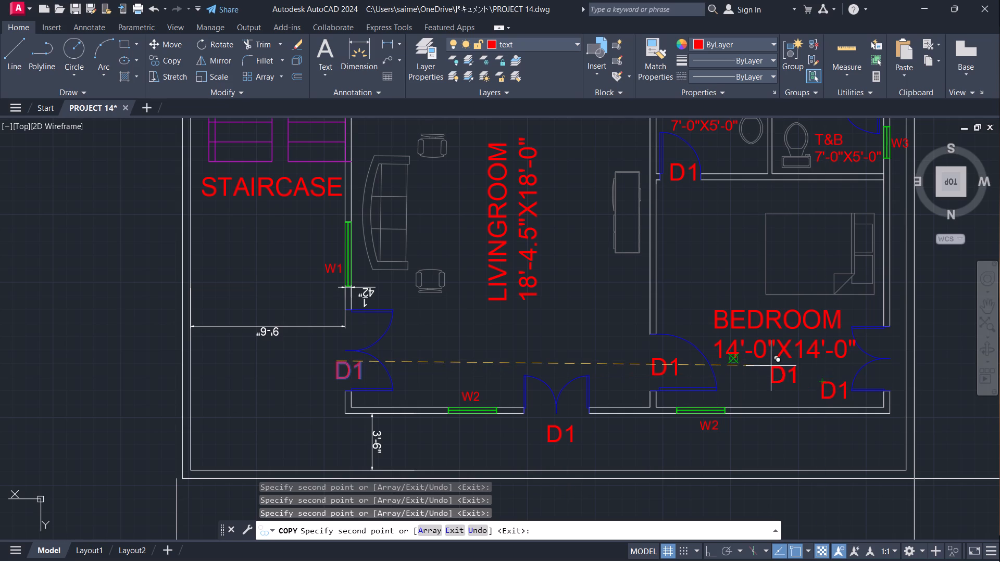
# Place D1 copies at the other T&B door, the upper bedroom, pooja and kitchen doors and the dining area's top-wall door, and end the copying.
pyautogui.moveTo(771, 366); pyautogui.dragTo(653, 476, button='middle')
pyautogui.click(731, 198)
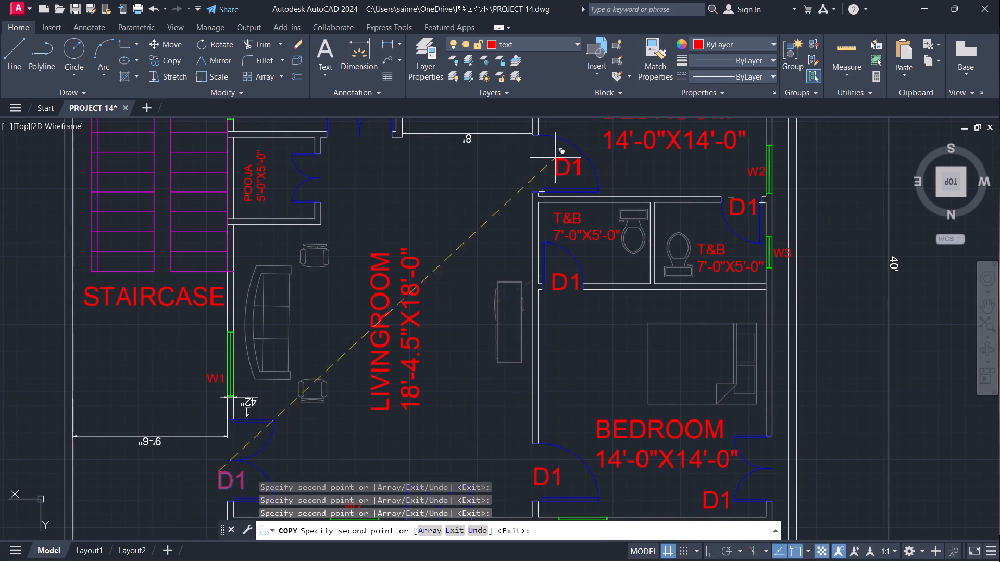
pyautogui.click(536, 156)
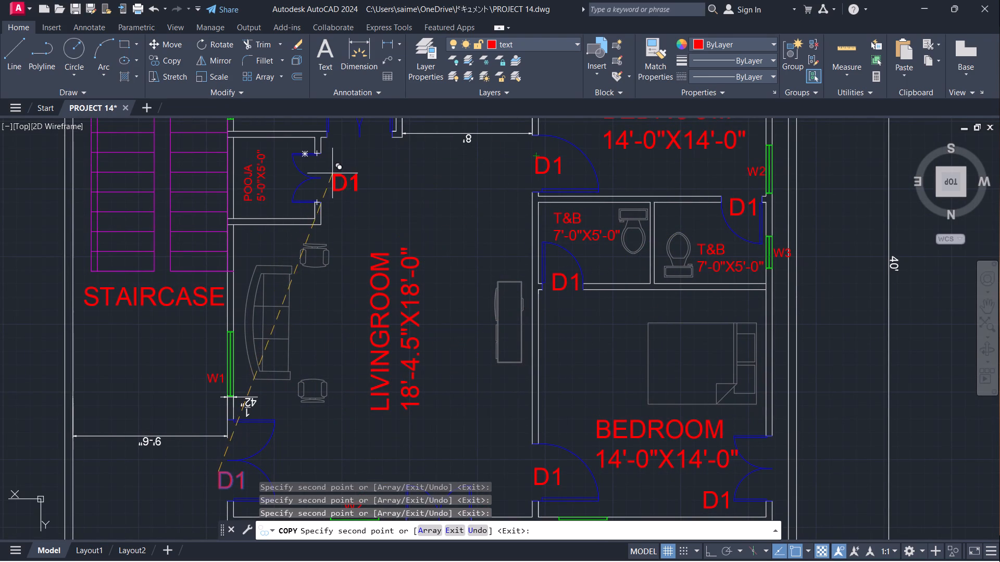
pyautogui.click(325, 175)
pyautogui.moveTo(361, 143); pyautogui.dragTo(361, 149)
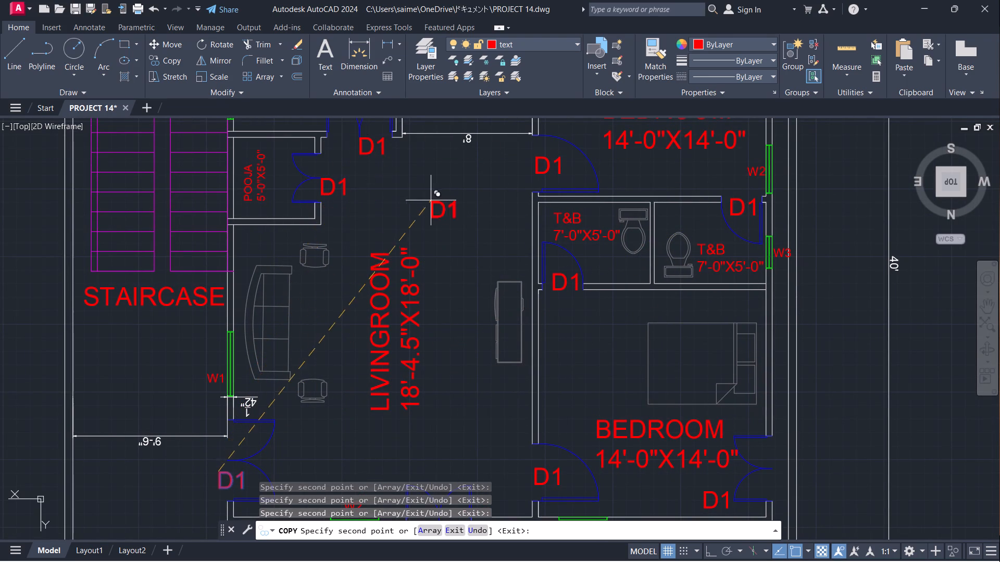
pyautogui.scroll(-1, 435, 199)
pyautogui.moveTo(452, 216); pyautogui.dragTo(460, 343, button='middle')
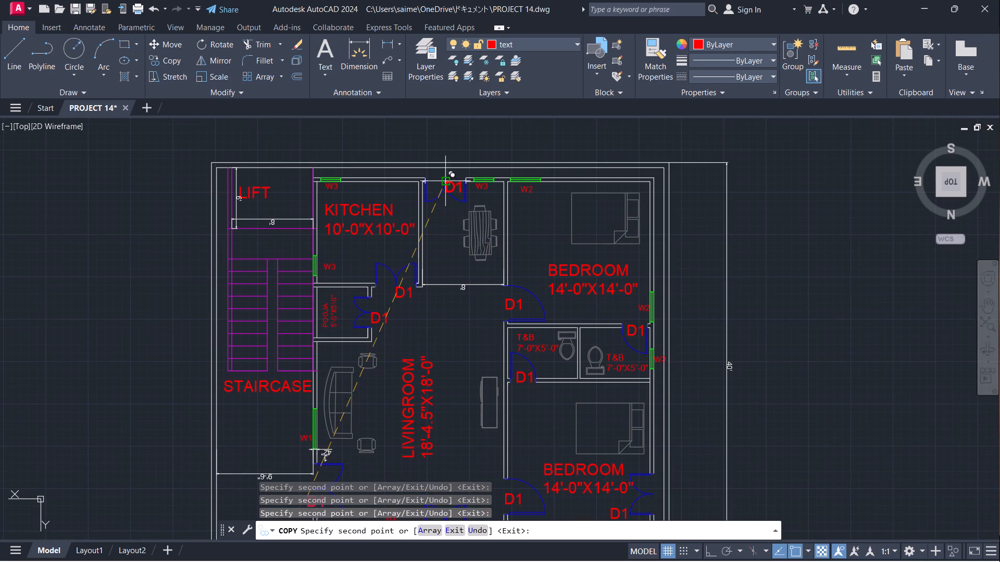
pyautogui.click(441, 205)
pyautogui.press('Escape')
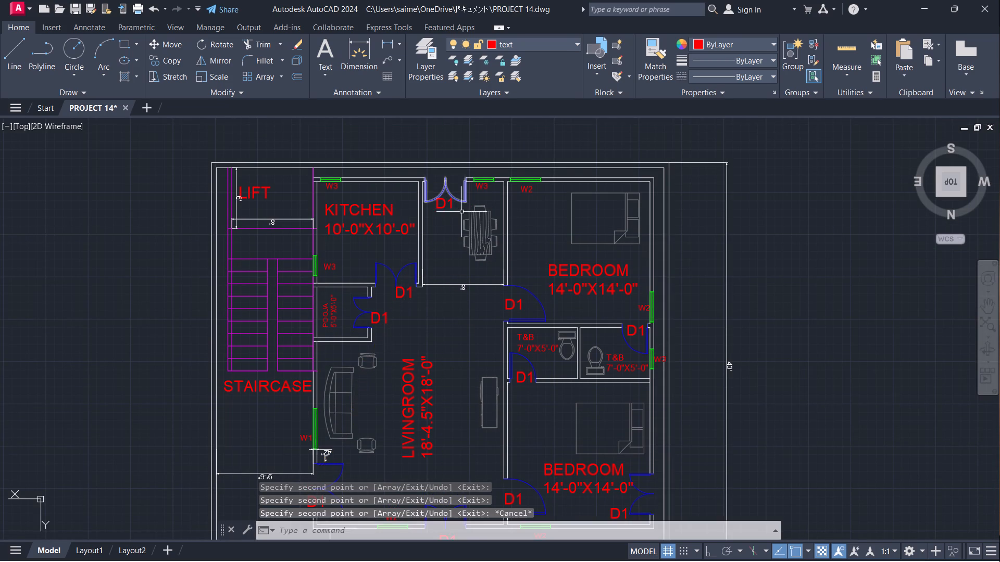
# Change the labels of the living room's bottom double door and the lower bedroom's side double door to D2.
pyautogui.moveTo(463, 341); pyautogui.dragTo(516, 197, button='middle')
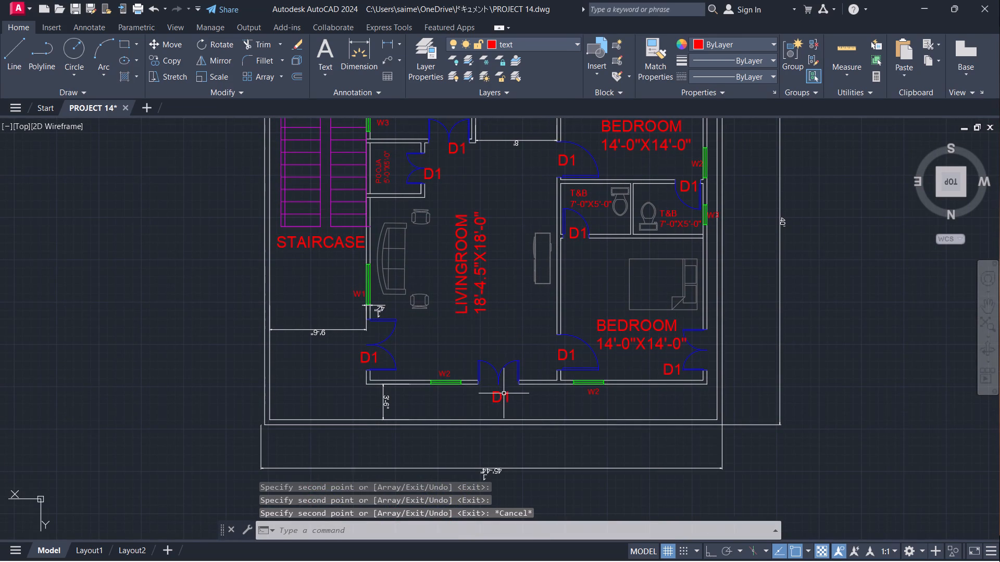
pyautogui.doubleClick(504, 393)
pyautogui.press('Right')
pyautogui.press('BackSpace')
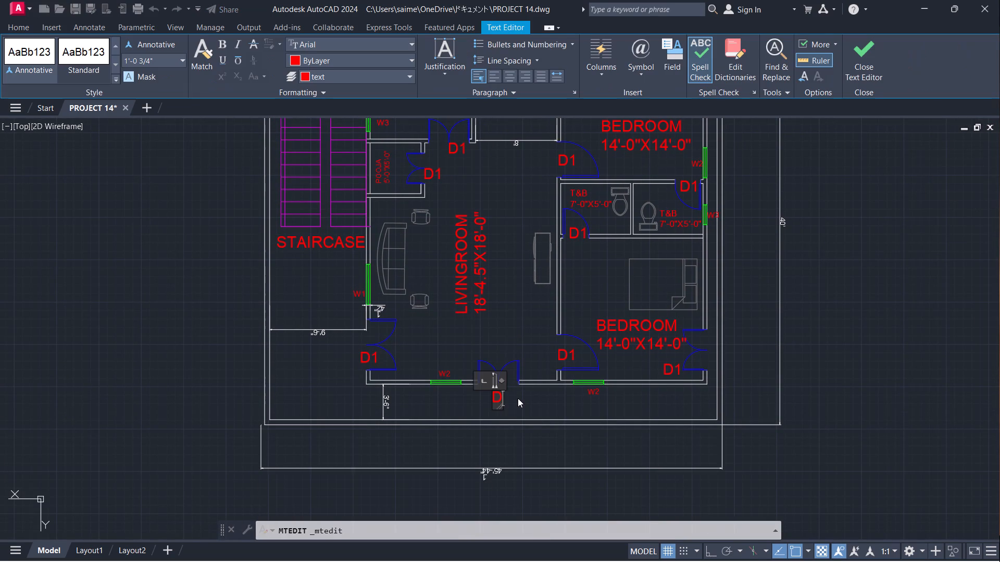
pyautogui.press('2')
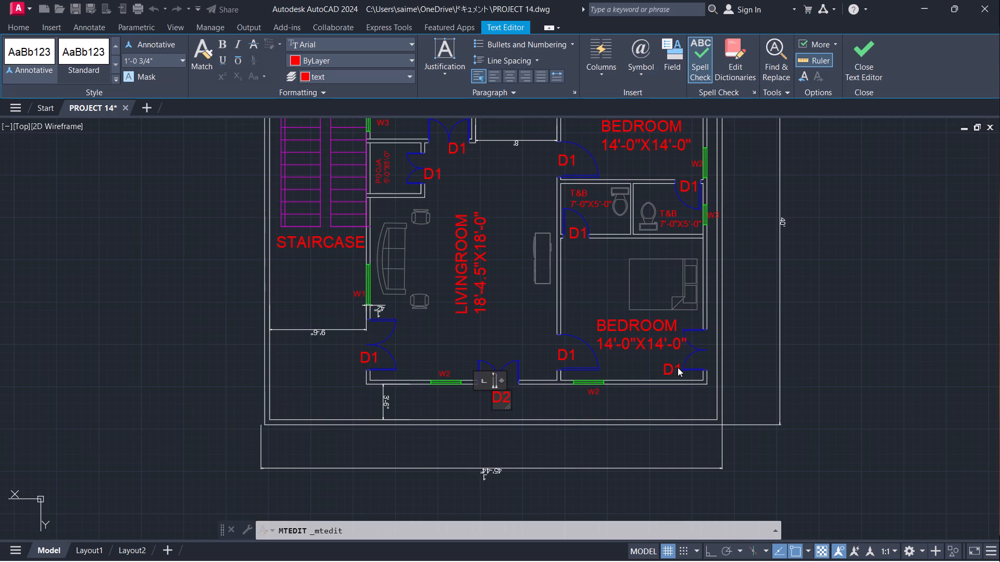
pyautogui.doubleClick(671, 367)
pyautogui.doubleClick(664, 368)
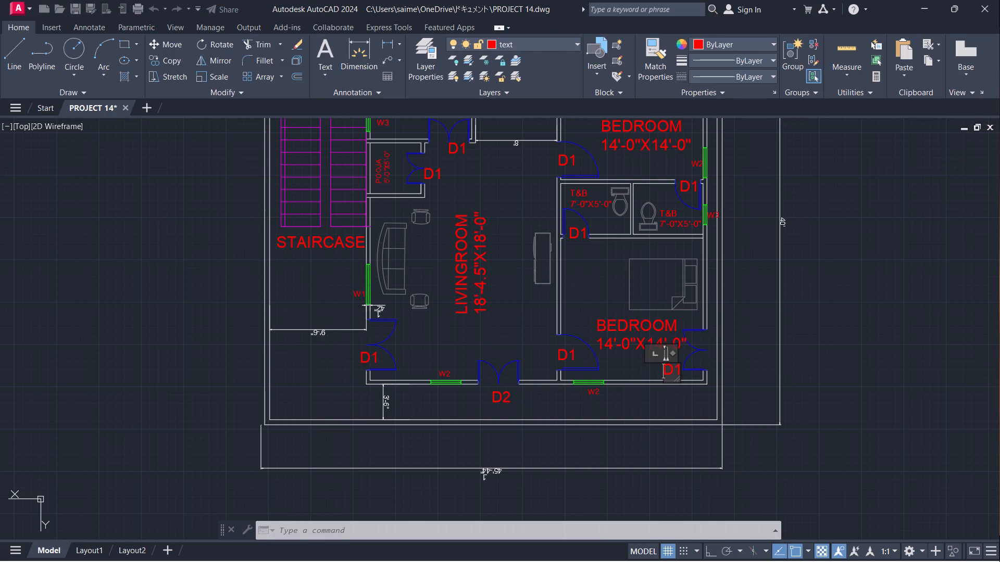
pyautogui.press('Right')
pyautogui.press('Right')
pyautogui.press('BackSpace')
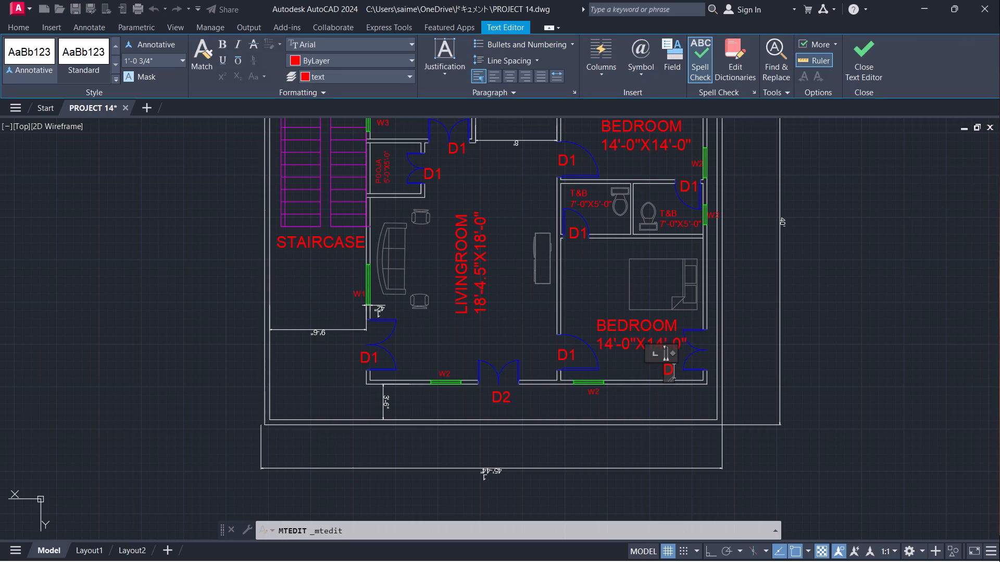
pyautogui.press('2')
# Change the label of the dining area's top-wall double door to D2.
pyautogui.moveTo(636, 401); pyautogui.dragTo(631, 561, button='middle')
pyautogui.scroll(-1, 636, 416)
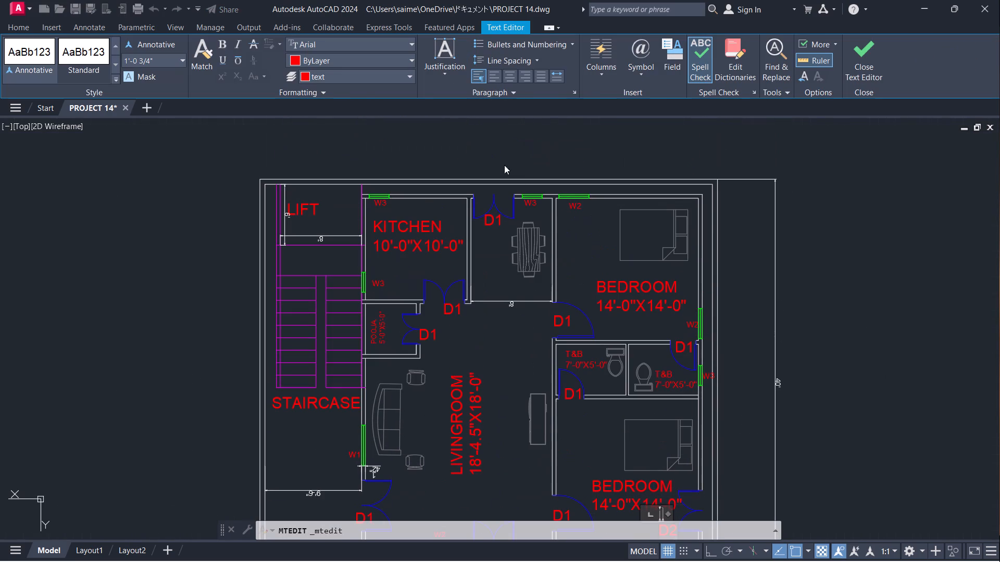
pyautogui.scroll(2, 494, 221)
pyautogui.doubleClick(489, 225)
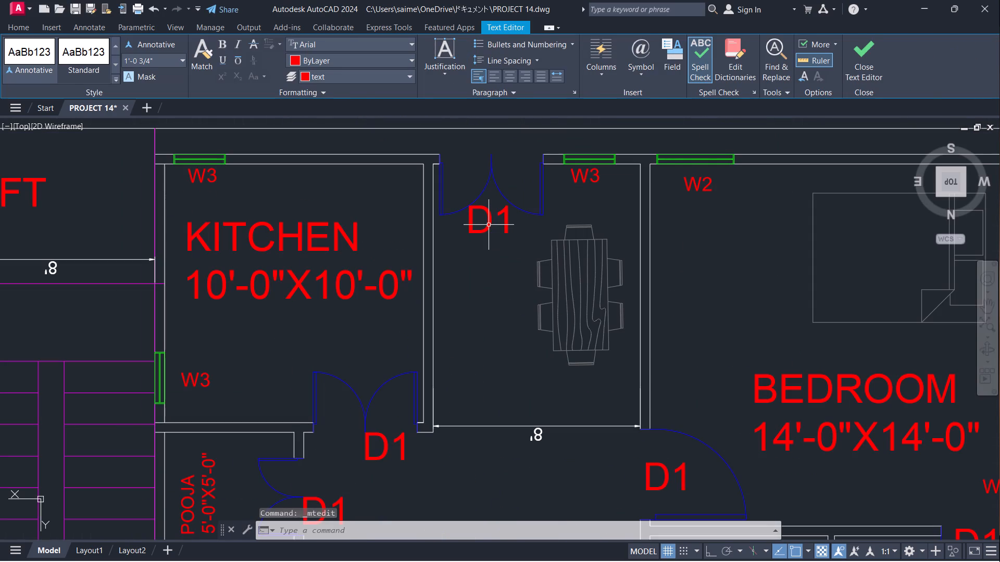
pyautogui.click(474, 231)
pyautogui.doubleClick(474, 231)
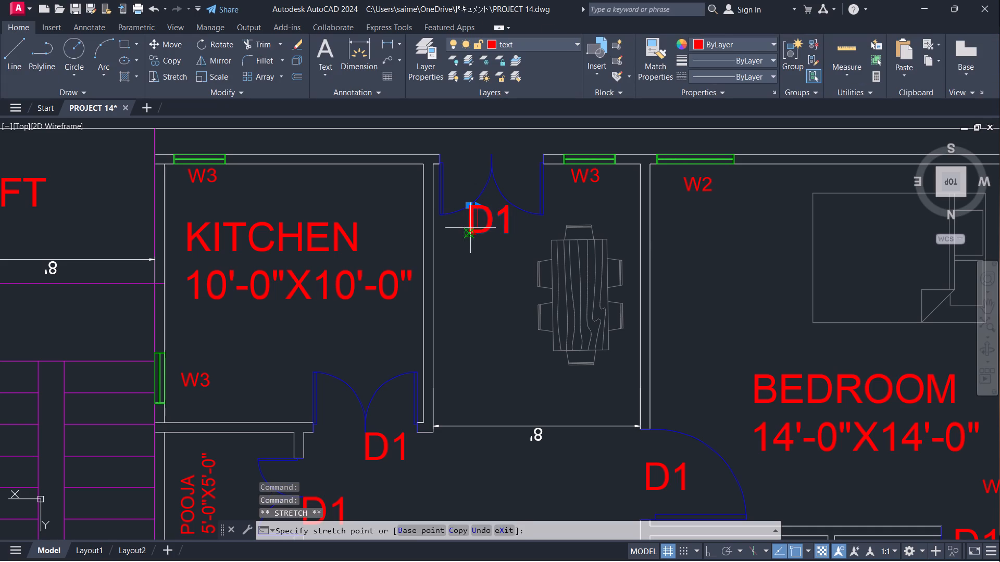
pyautogui.doubleClick(470, 228)
pyautogui.press('Right')
pyautogui.press('Right')
pyautogui.press('Right')
pyautogui.press('Right')
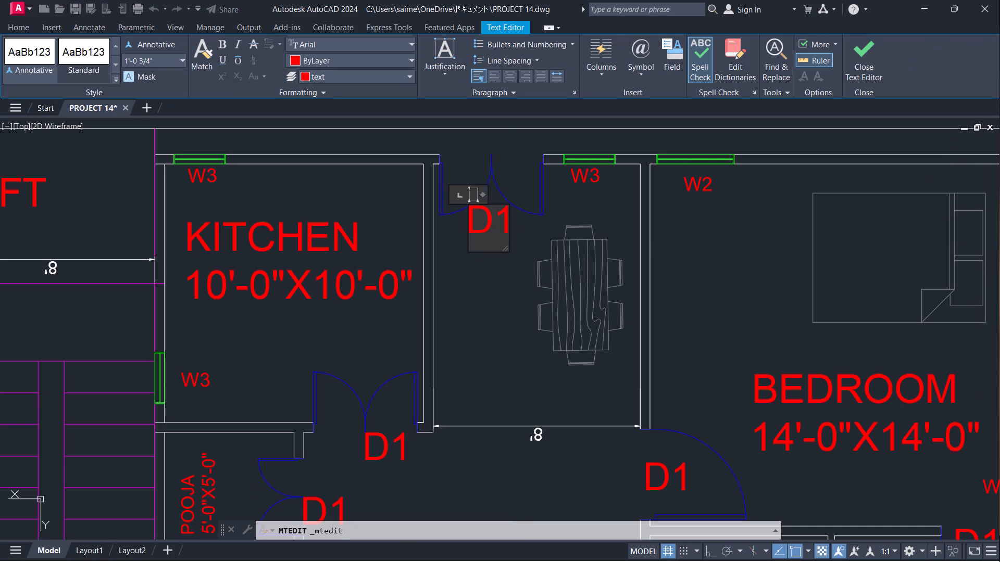
pyautogui.press('BackSpace')
pyautogui.press('2')
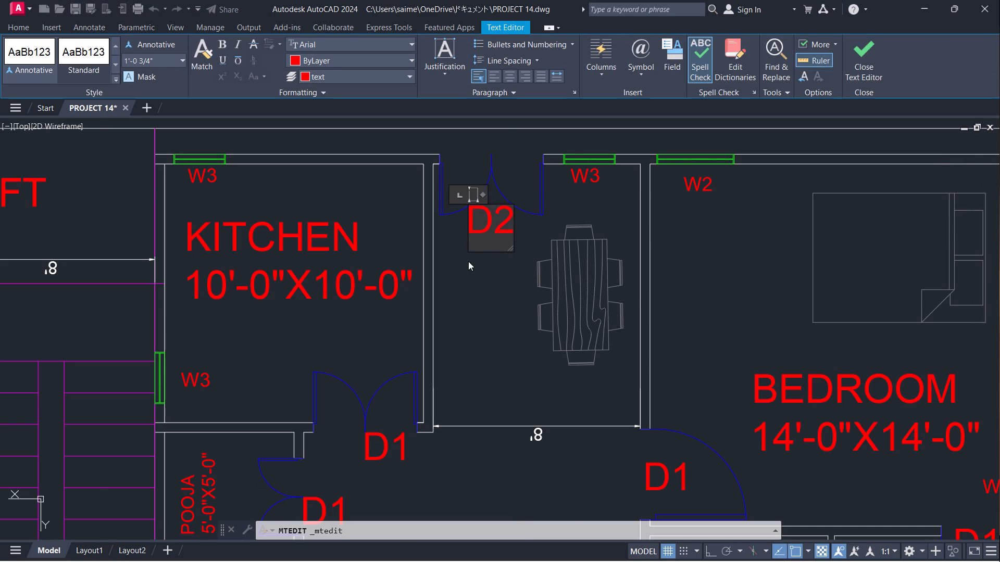
pyautogui.click(468, 261)
# Change the pooja room's door label to D4.
pyautogui.scroll(-2, 509, 239)
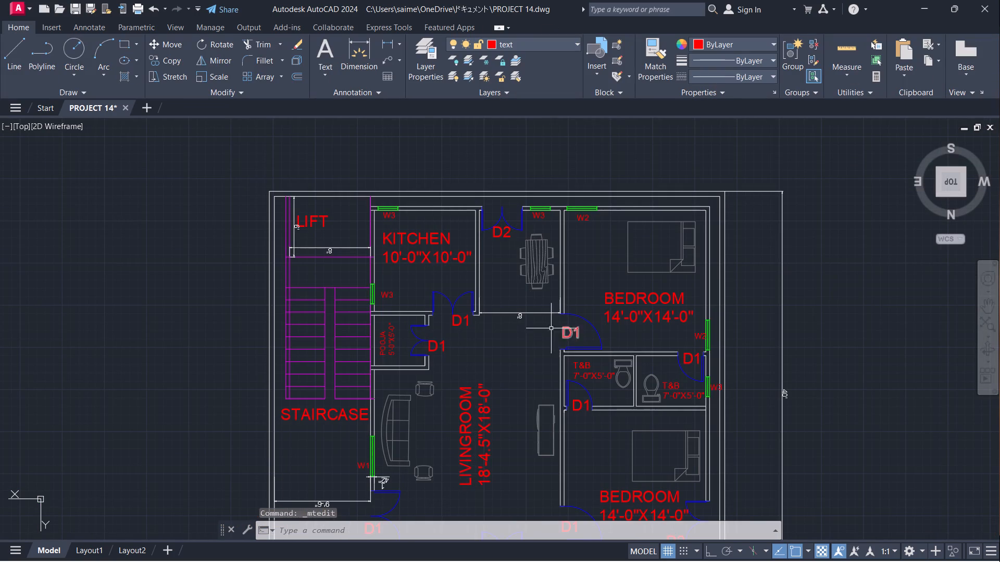
pyautogui.doubleClick(441, 344)
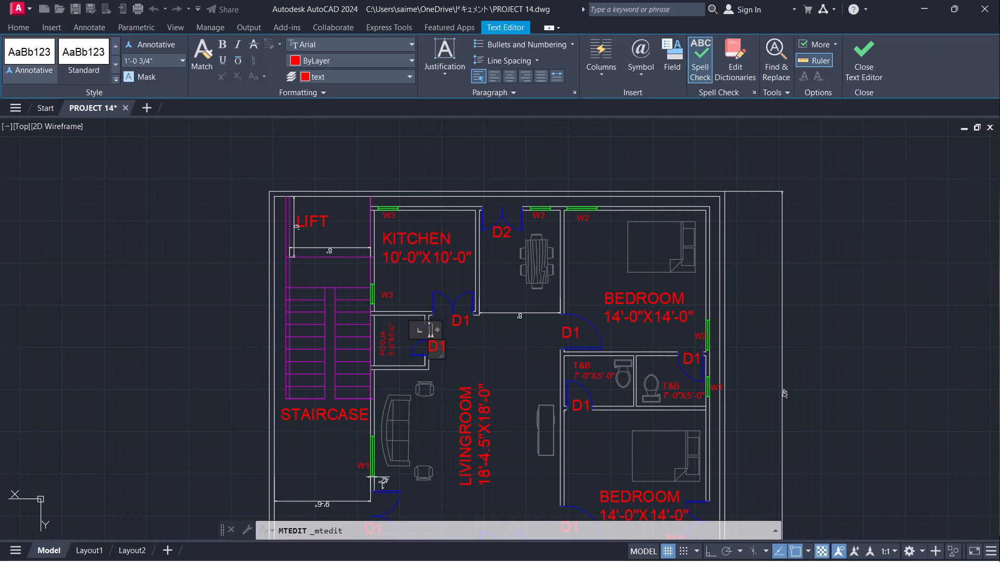
pyautogui.press('Right')
pyautogui.press('BackSpace')
pyautogui.press('4')
# Change the label of the kitchen's double door to D2.
pyautogui.click(459, 323)
pyautogui.doubleClick(459, 323)
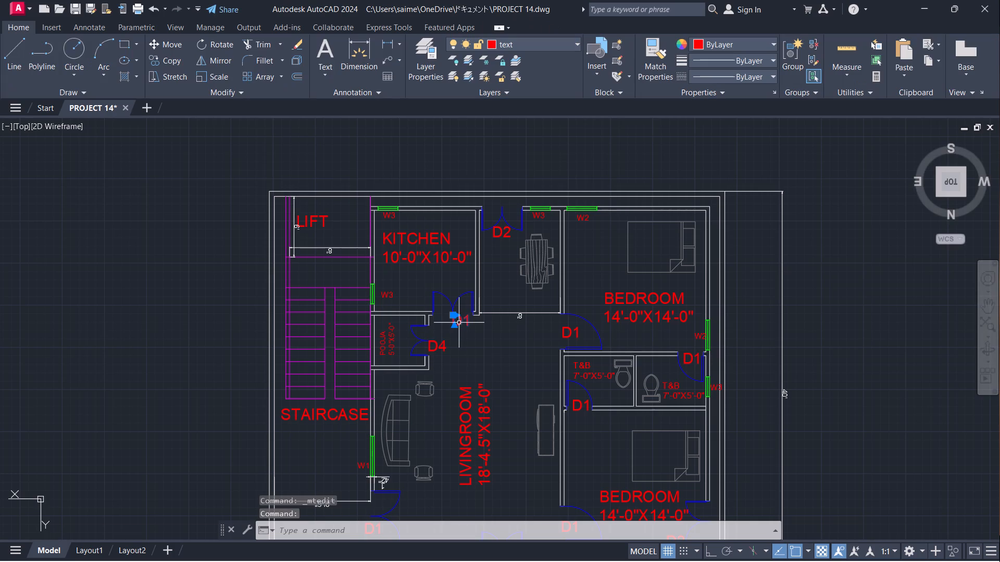
pyautogui.press('Right')
pyautogui.press('Right')
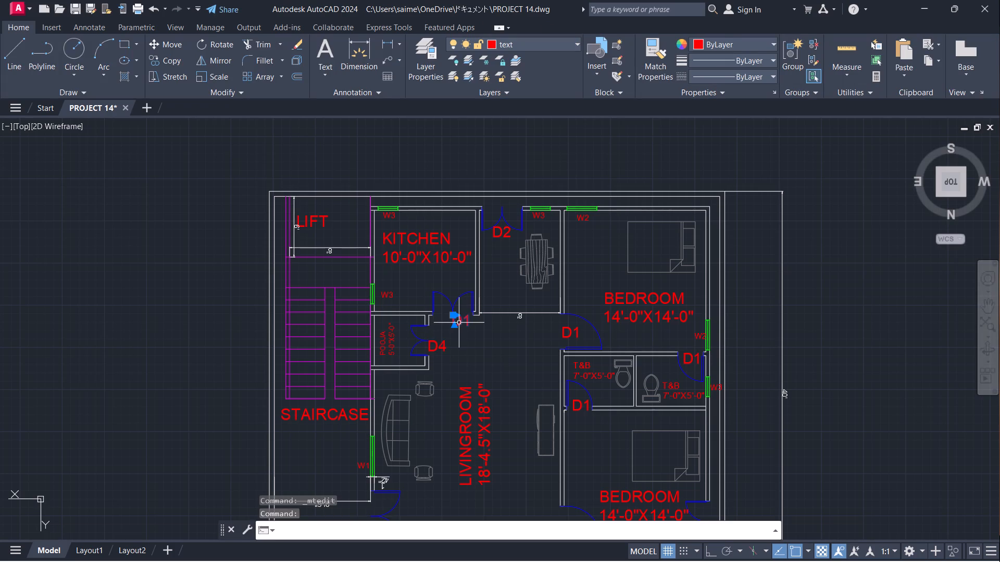
pyautogui.doubleClick(465, 323)
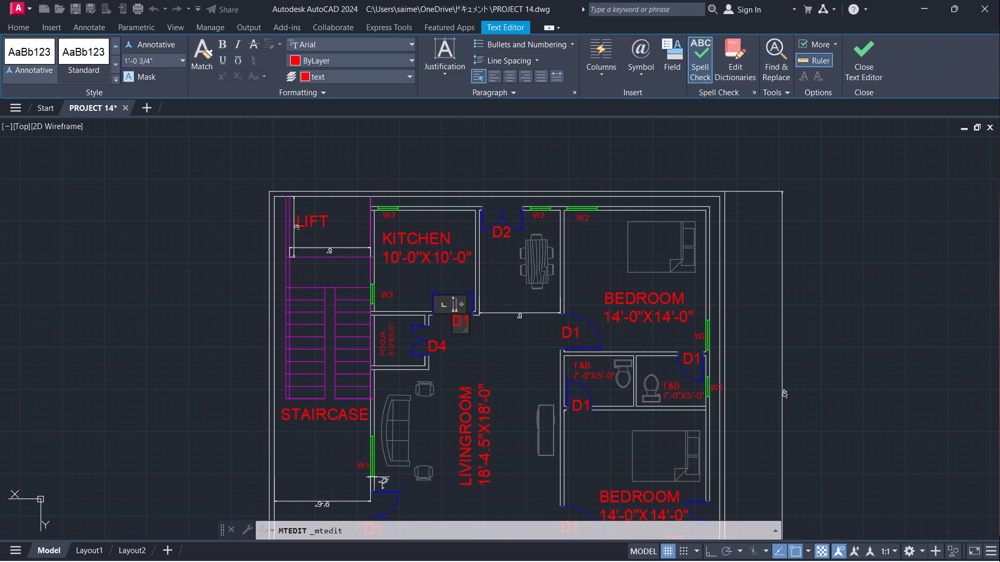
pyautogui.press('Right')
pyautogui.press('BackSpace')
pyautogui.press('2')
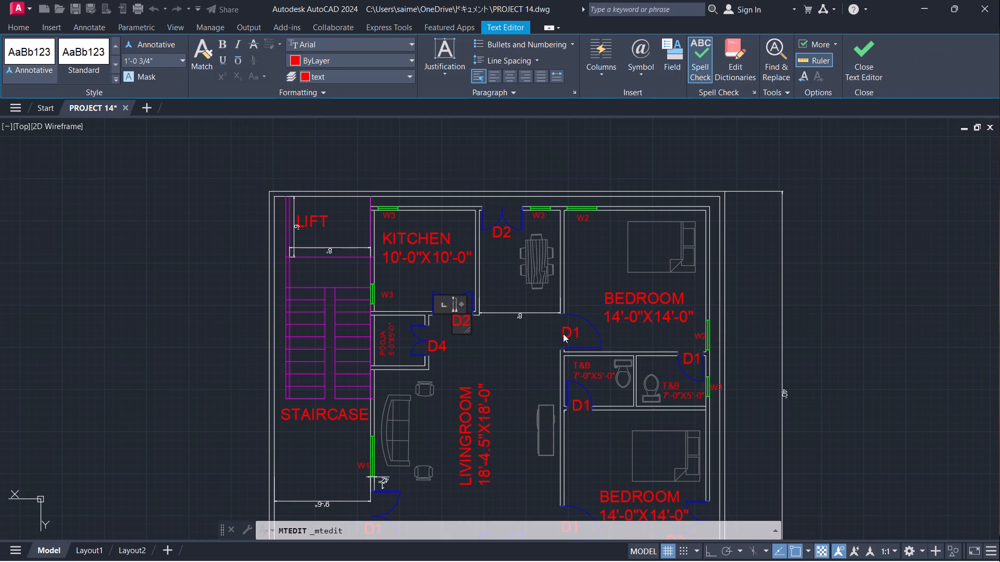
# Change the label of the upper bedroom's door to D3.
pyautogui.doubleClick(563, 336)
pyautogui.doubleClick(571, 328)
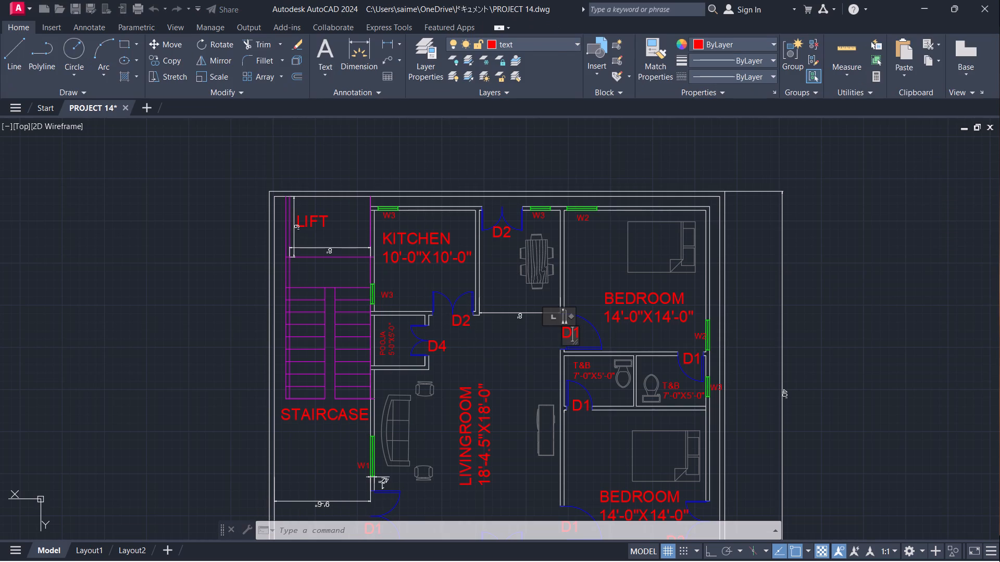
pyautogui.press('Right')
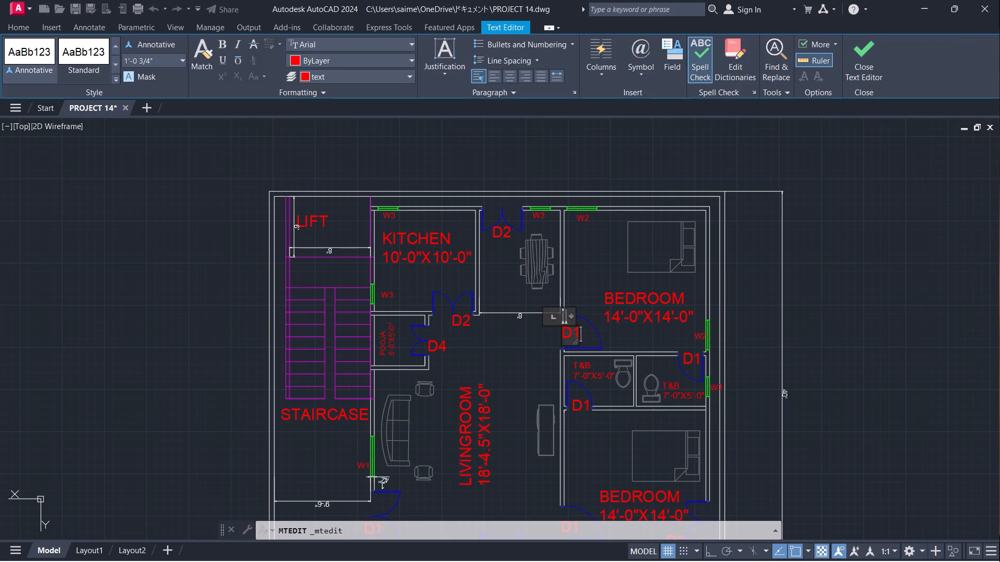
pyautogui.press('BackSpace')
pyautogui.press('3')
# Change the labels of both T&B doors to D4.
pyautogui.doubleClick(690, 358)
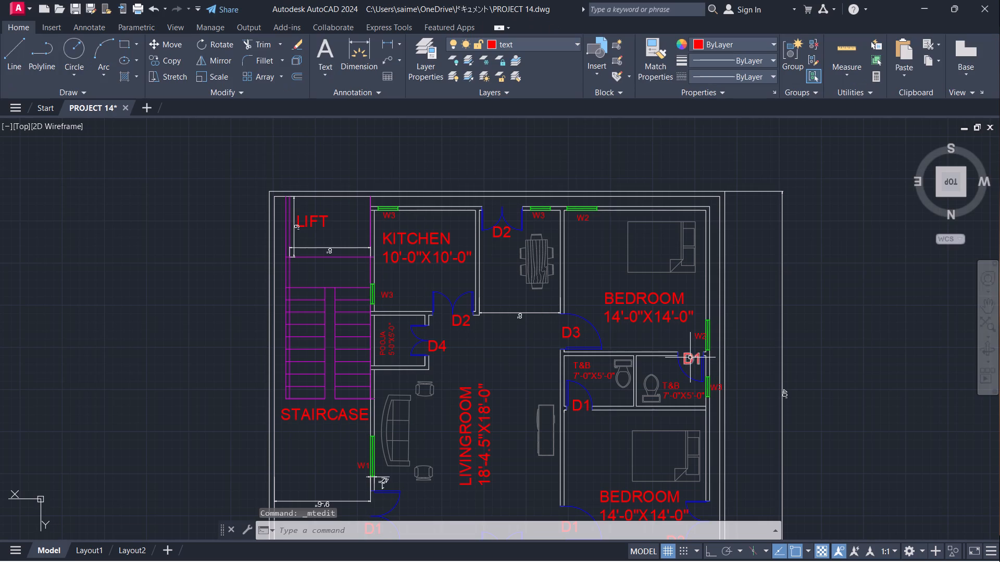
pyautogui.doubleClick(690, 357)
pyautogui.press('Right')
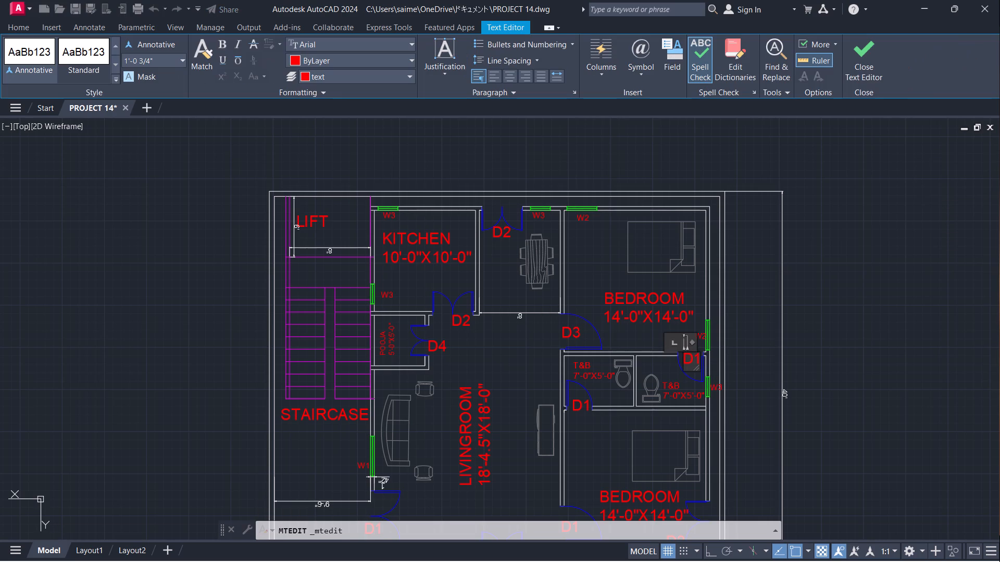
pyautogui.press('BackSpace')
pyautogui.press('4')
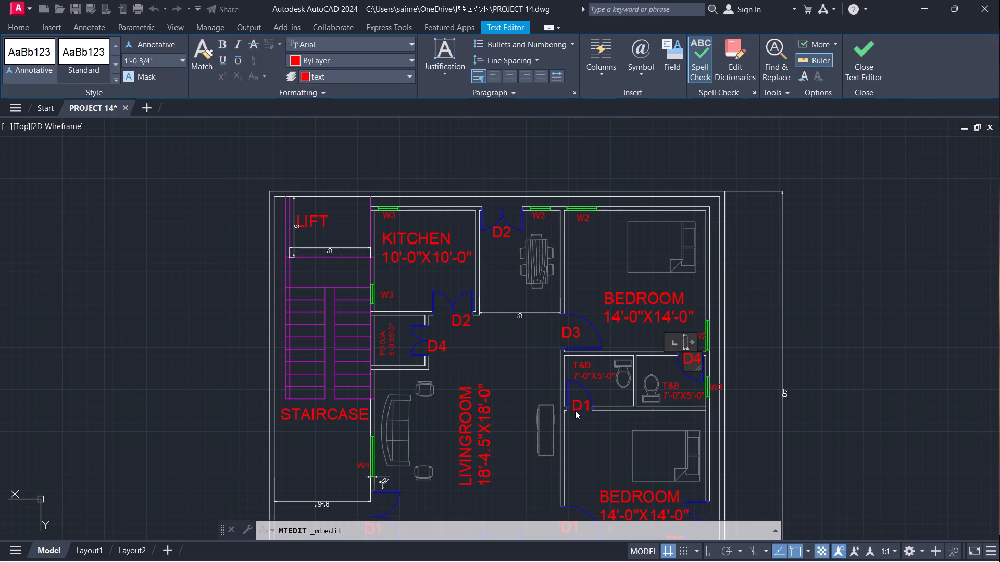
pyautogui.doubleClick(574, 407)
pyautogui.doubleClick(579, 402)
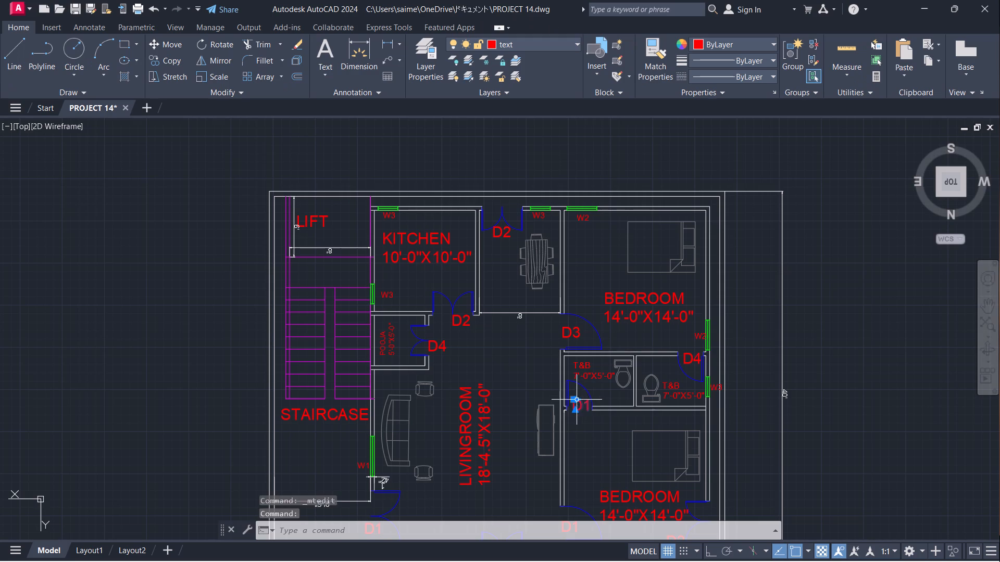
pyautogui.press('Right')
pyautogui.press('BackSpace')
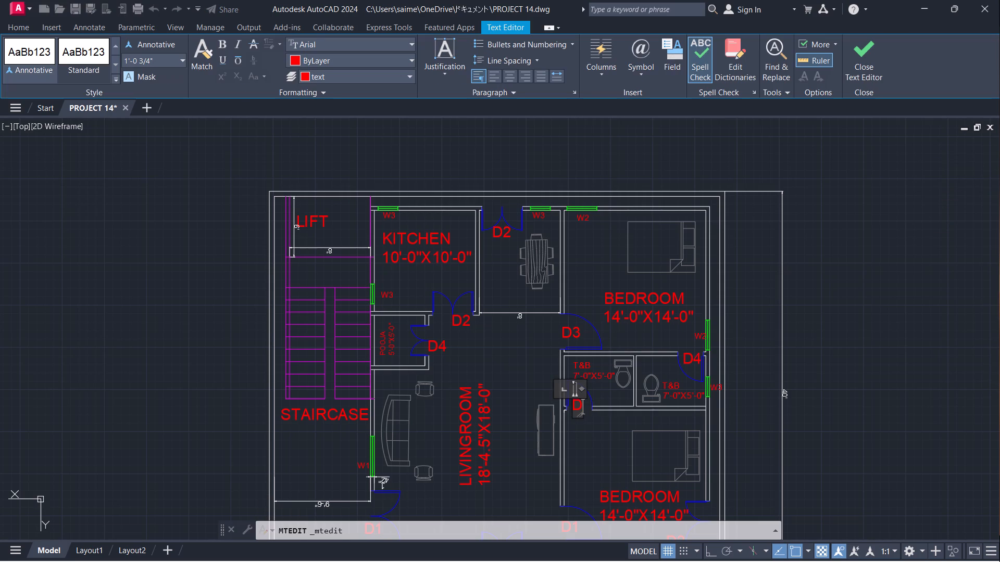
pyautogui.press('4')
# Change the label of the lower bedroom's door off the living room to D3 and finish the text editing.
pyautogui.moveTo(605, 428); pyautogui.dragTo(610, 330, button='middle')
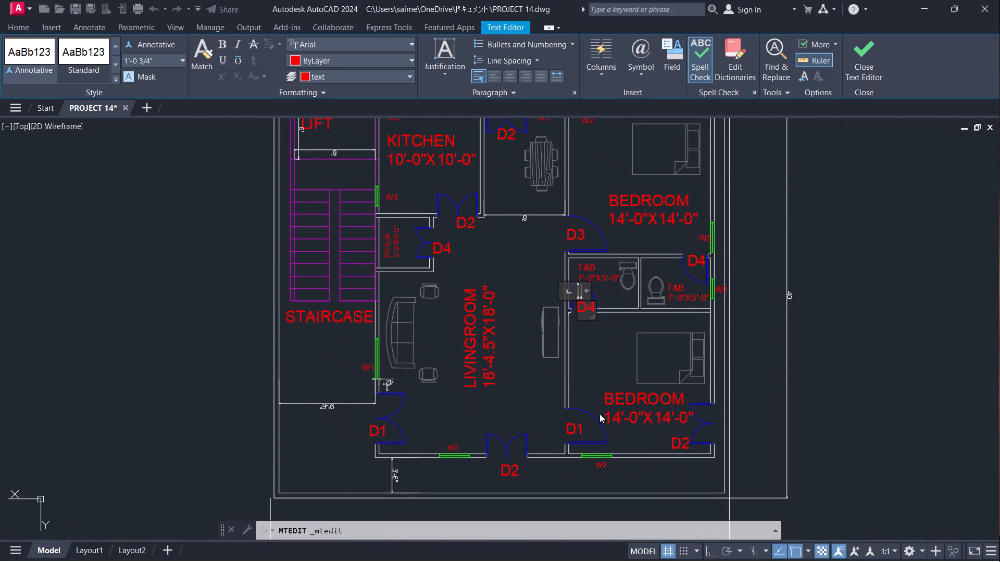
pyautogui.doubleClick(567, 430)
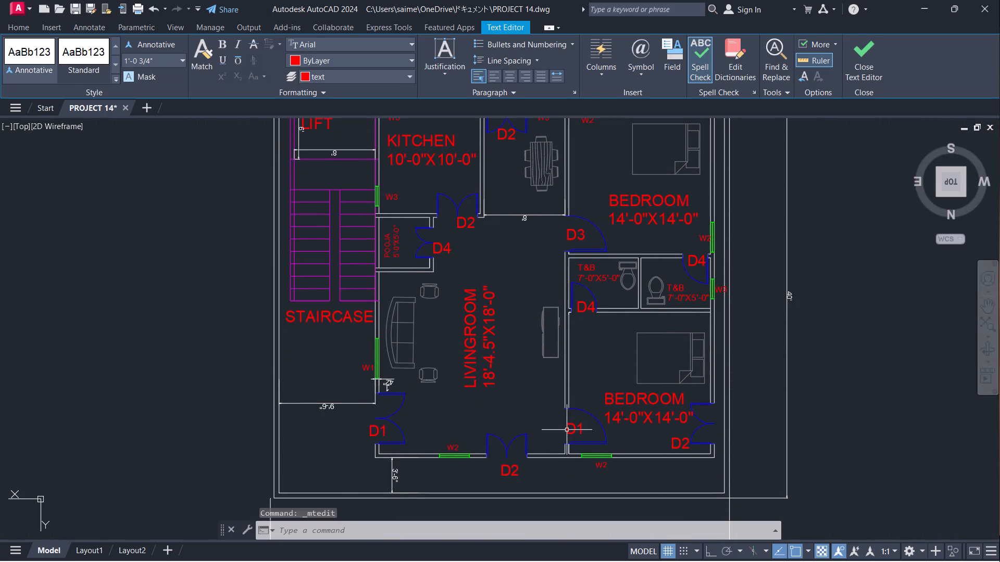
pyautogui.doubleClick(573, 425)
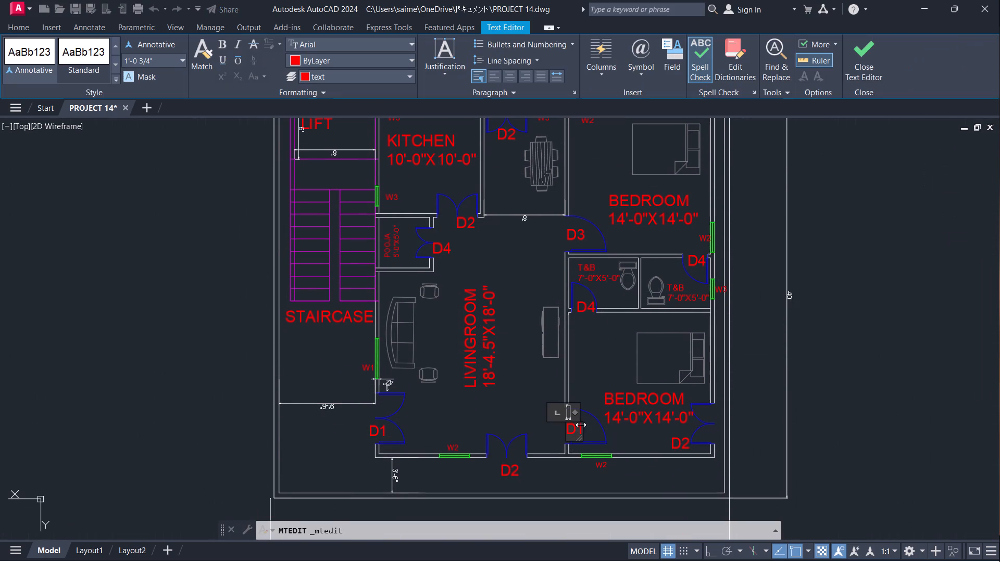
pyautogui.press('Right')
pyautogui.press('BackSpace')
pyautogui.press('2')
pyautogui.press('BackSpace')
pyautogui.press('3')
pyautogui.click(511, 365)
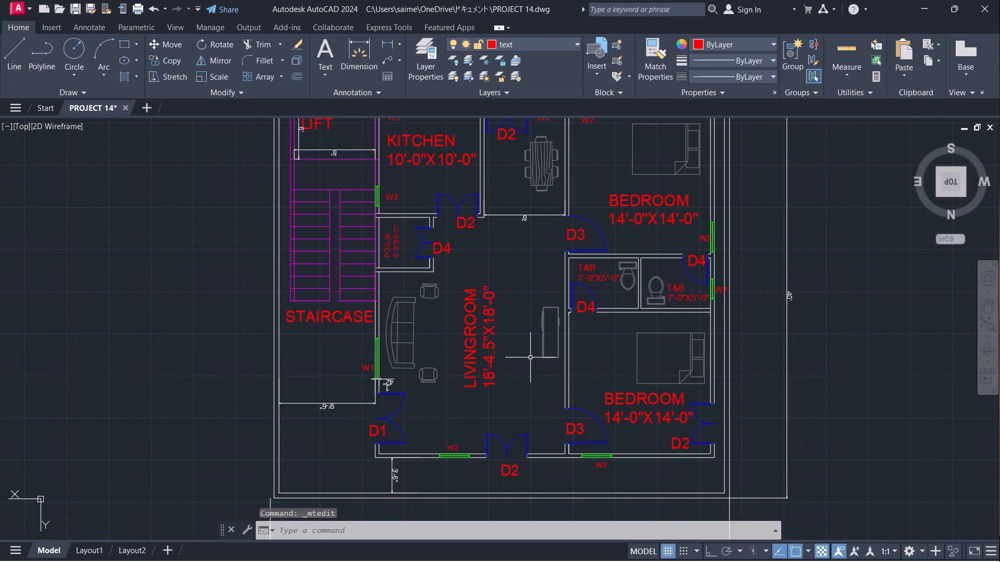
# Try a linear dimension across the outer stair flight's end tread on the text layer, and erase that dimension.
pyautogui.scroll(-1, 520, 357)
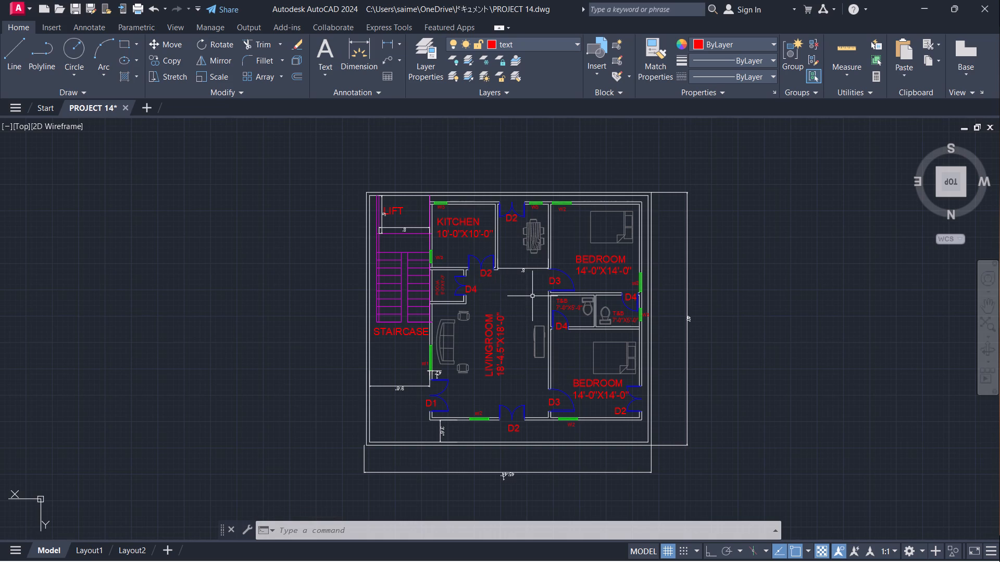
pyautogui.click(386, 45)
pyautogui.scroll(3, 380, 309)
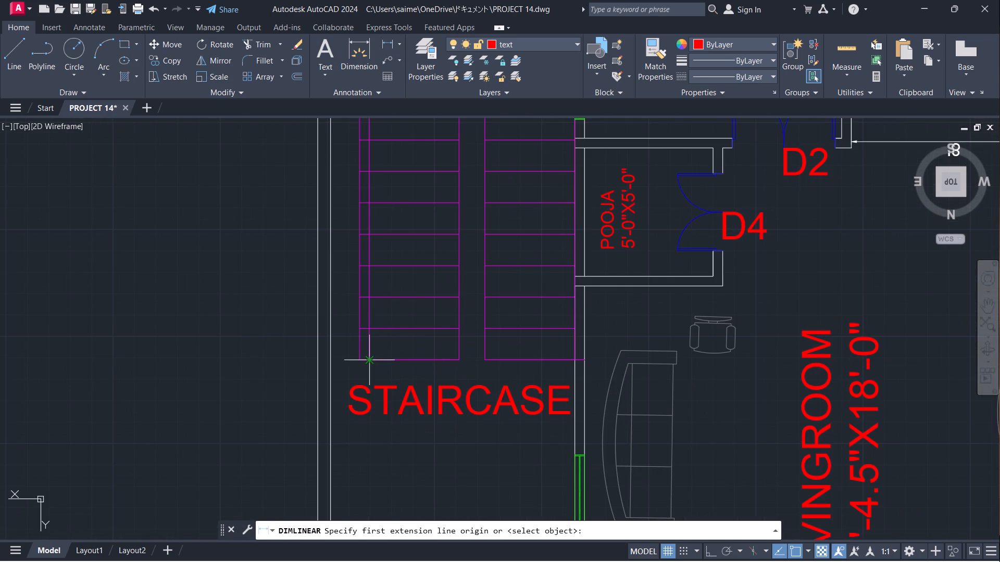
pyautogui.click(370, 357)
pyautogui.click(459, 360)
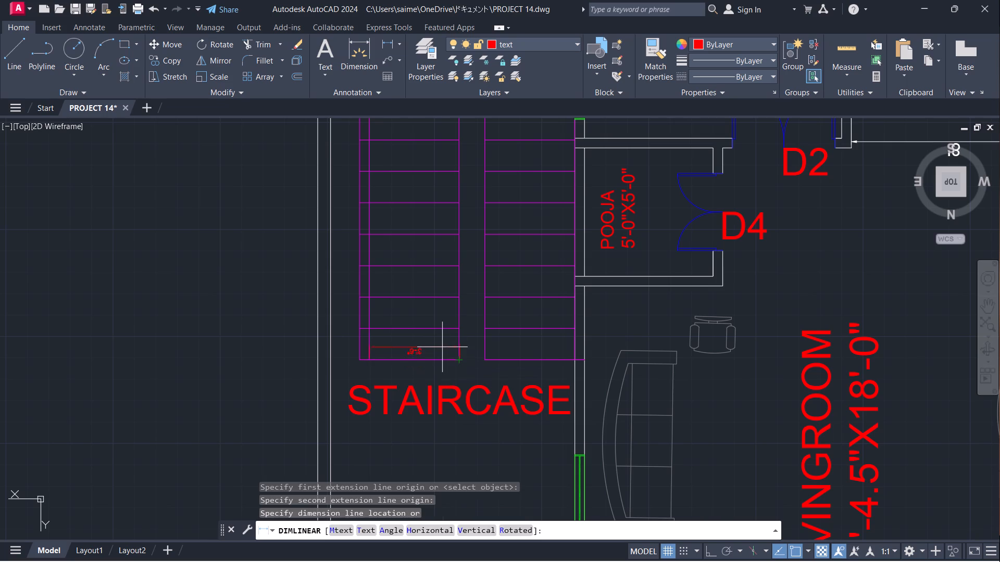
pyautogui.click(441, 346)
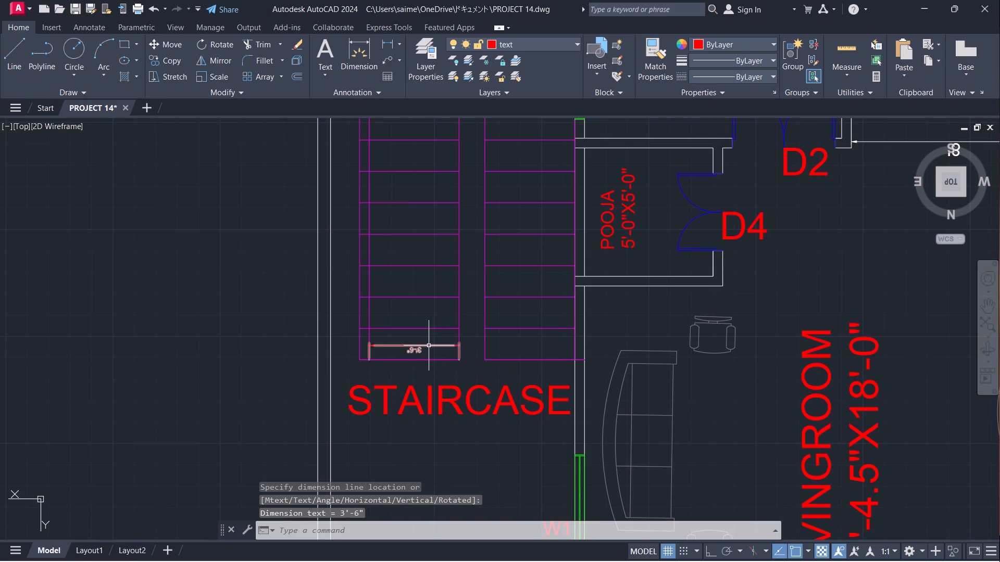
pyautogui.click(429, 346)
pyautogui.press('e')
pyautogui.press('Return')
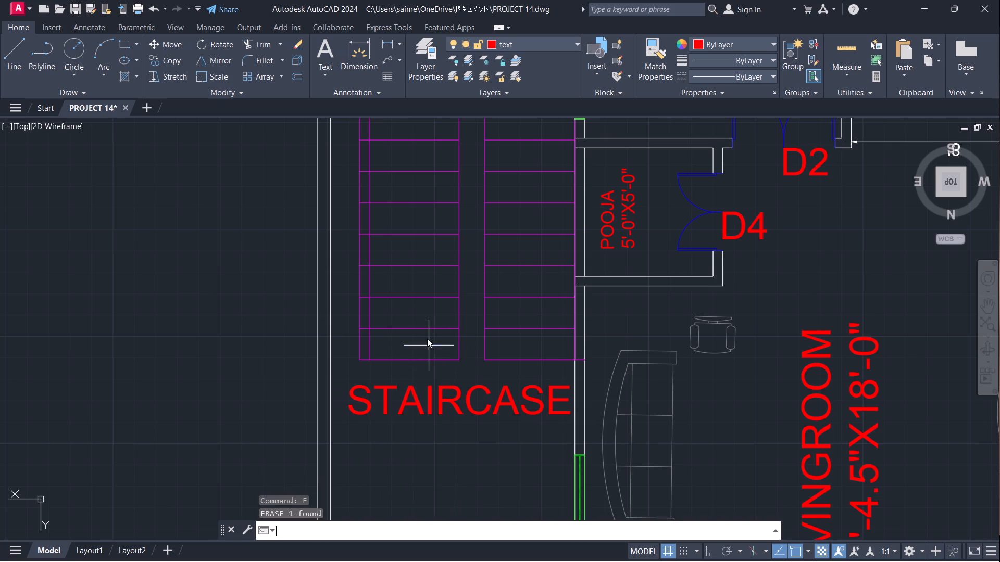
# Make DIMENSIONS the current layer and add a linear dimension across the width of the outer stair flight at its end tread.
pyautogui.click(520, 38)
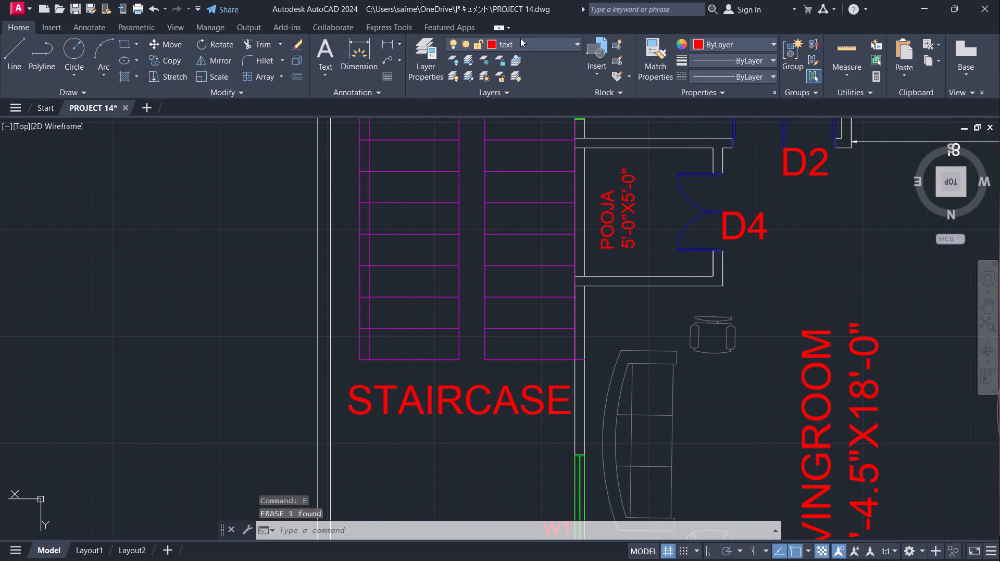
pyautogui.click(514, 92)
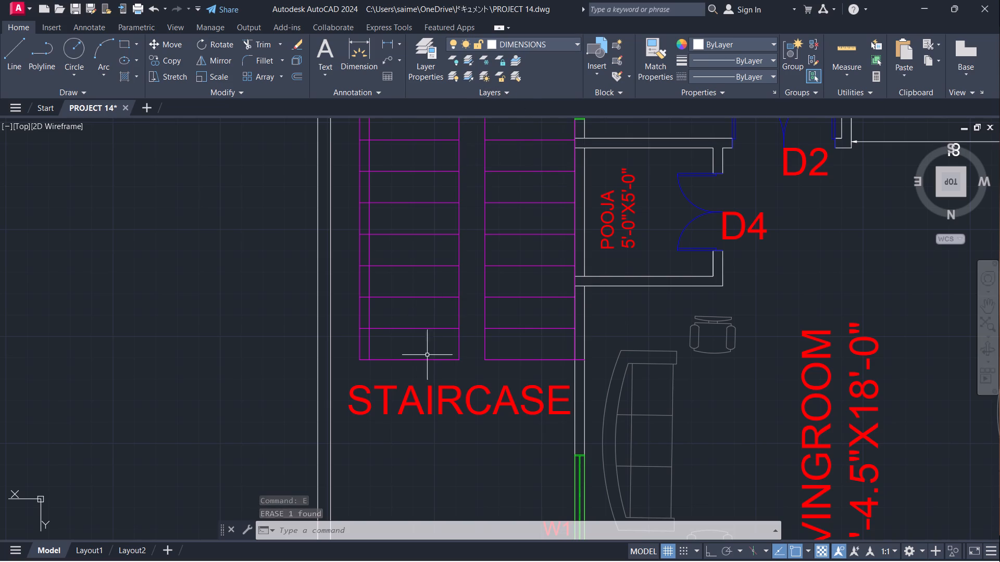
pyautogui.click(384, 45)
pyautogui.click(370, 359)
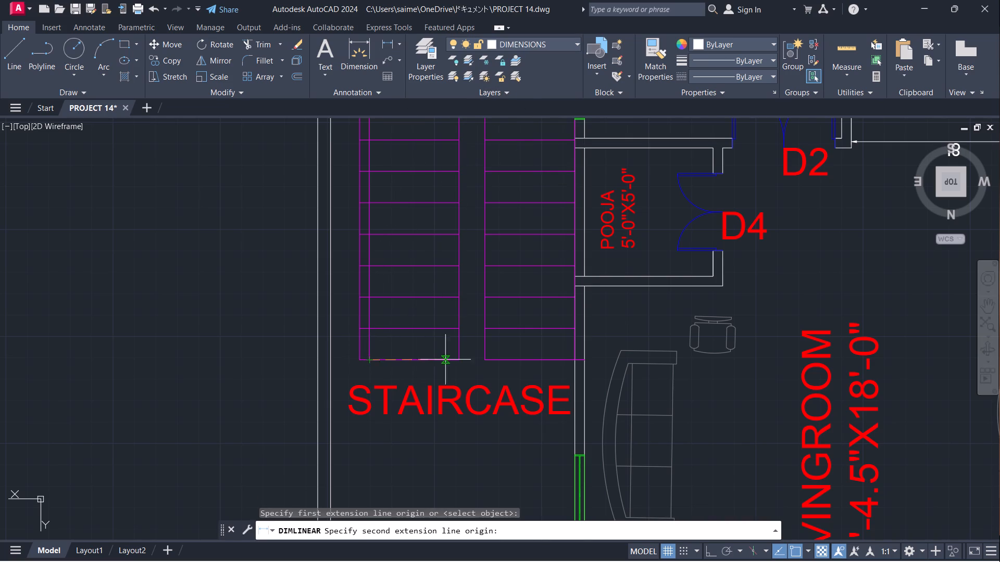
pyautogui.click(458, 362)
pyautogui.click(454, 346)
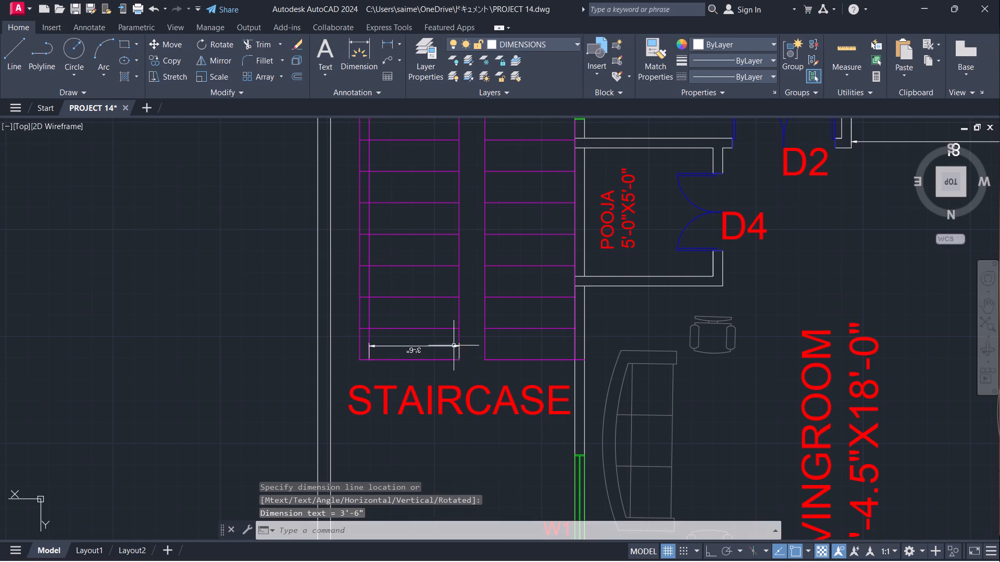
# Add linear dimensions across the gap between the two stair flights and across the width of the flight beside the house wall.
pyautogui.press('space')
pyautogui.click(459, 321)
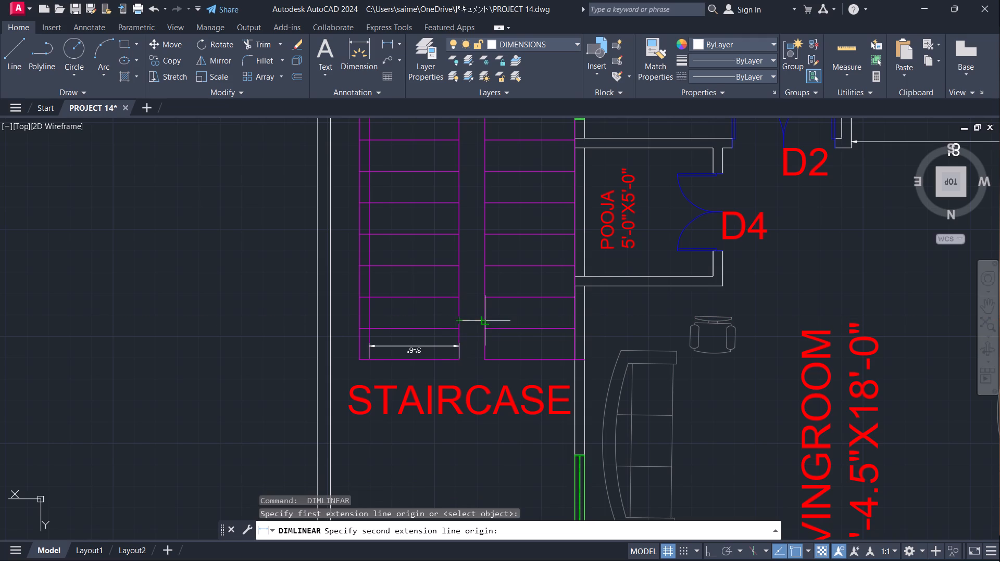
pyautogui.click(485, 317)
pyautogui.click(478, 304)
pyautogui.press('space')
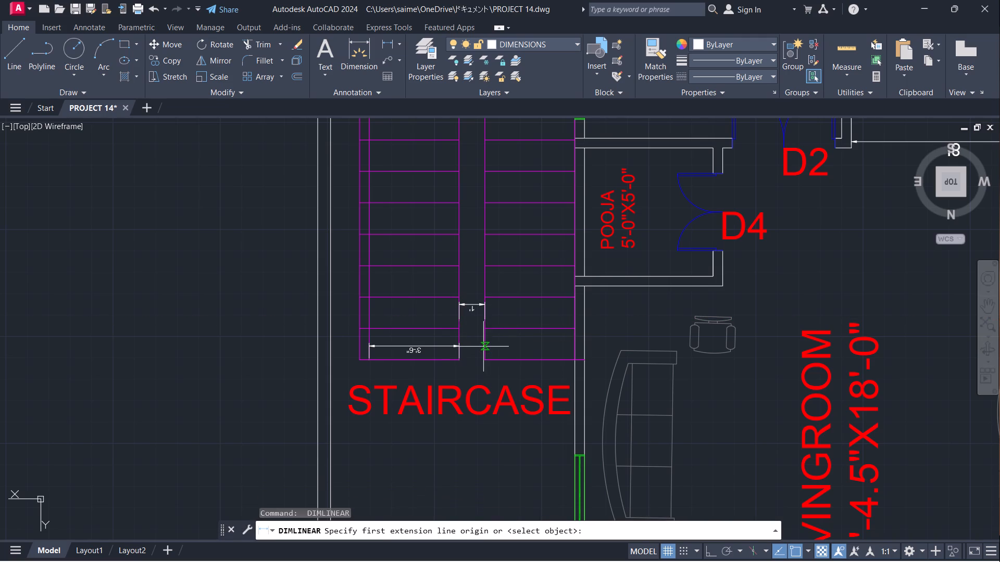
pyautogui.click(483, 347)
pyautogui.click(571, 344)
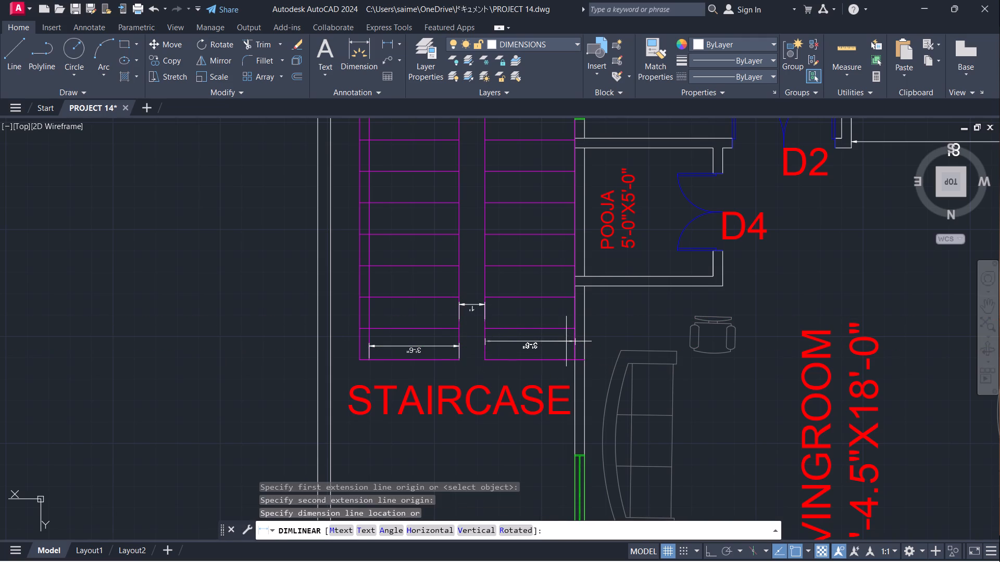
pyautogui.click(566, 341)
# Add two stacked overall linear dimensions above the STAIRCASE label, from the staircase's inner and outermost side lines to the house wall.
pyautogui.press('space')
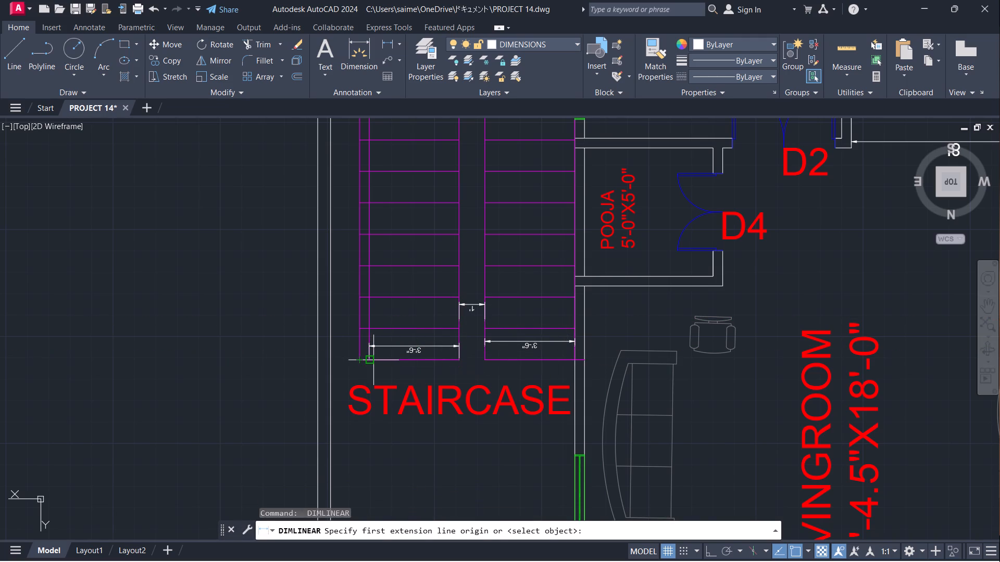
pyautogui.click(372, 360)
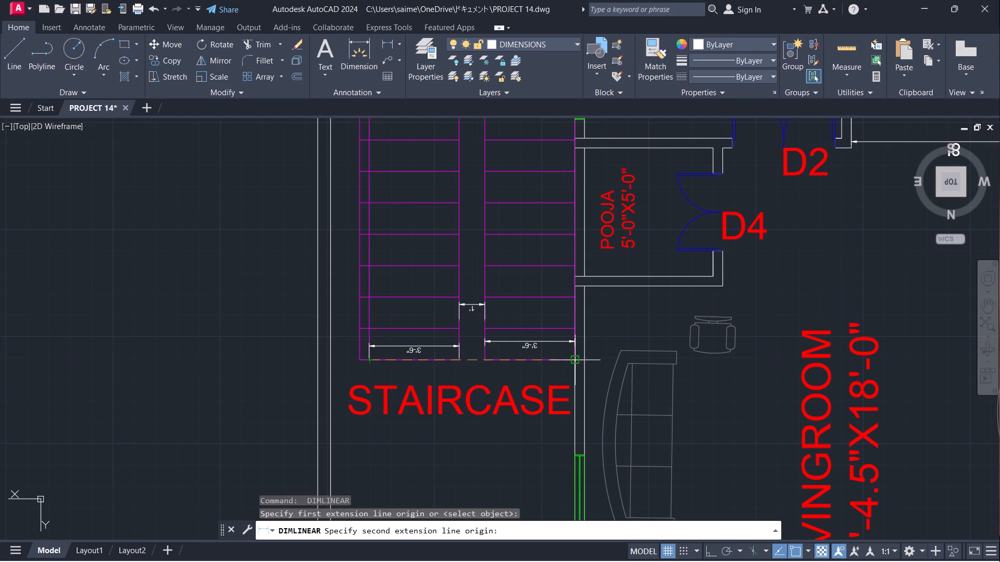
pyautogui.click(572, 360)
pyautogui.click(553, 371)
pyautogui.press('space')
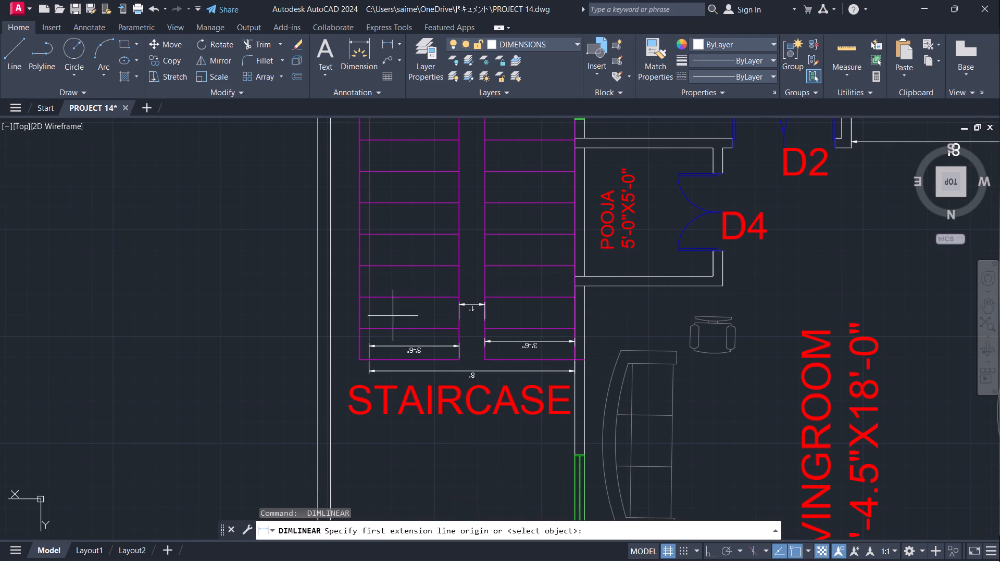
pyautogui.click(359, 326)
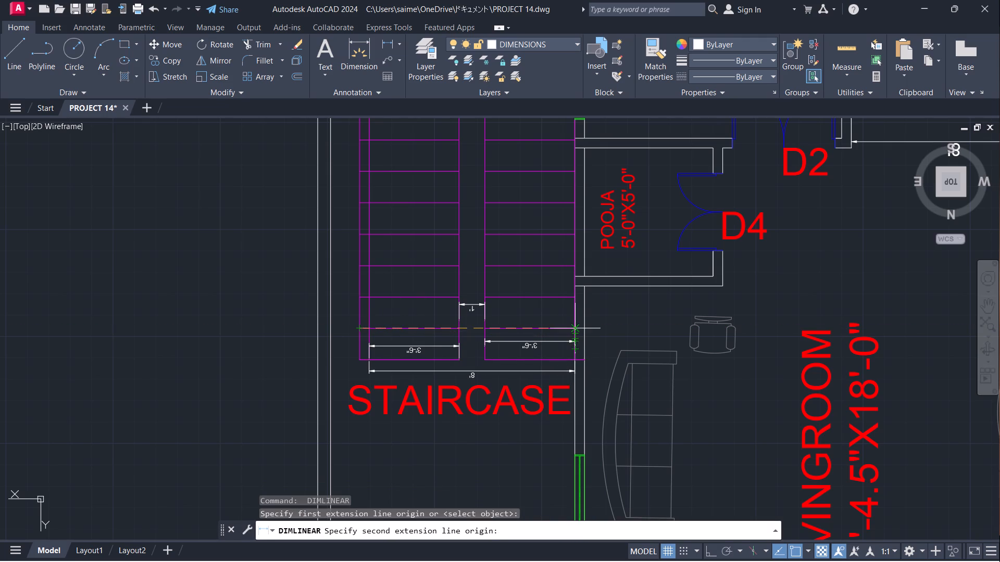
pyautogui.click(575, 330)
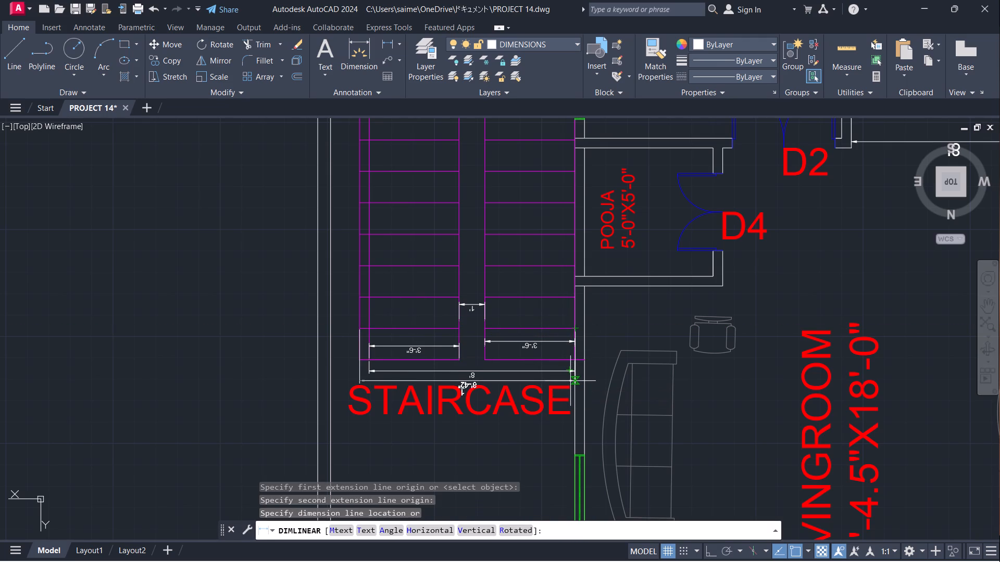
pyautogui.click(570, 381)
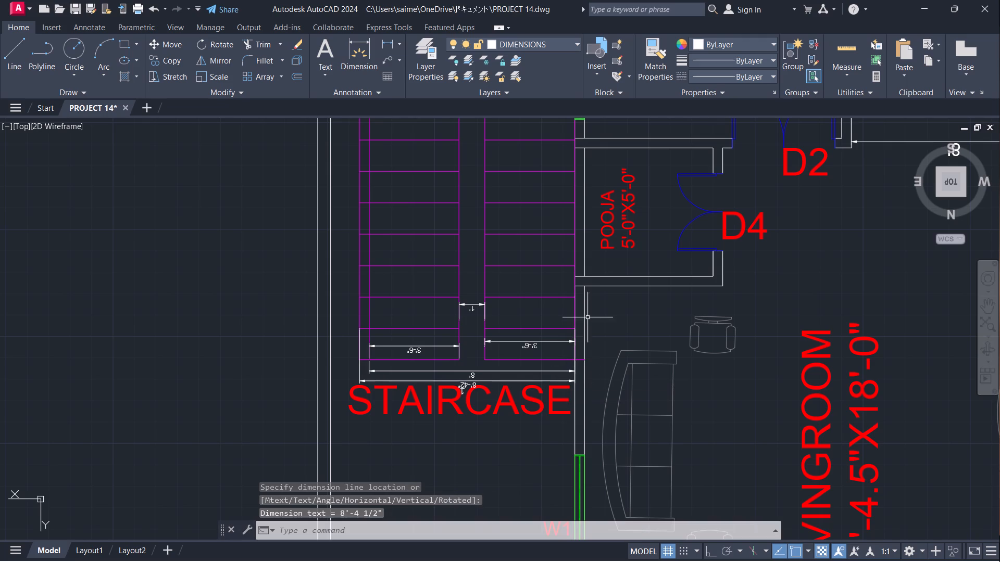
pyautogui.press('Escape')
# Draw a rectangle with fillet radius 20, length 50 and width 100 beside the living room sofa.
pyautogui.scroll(-3, 621, 213)
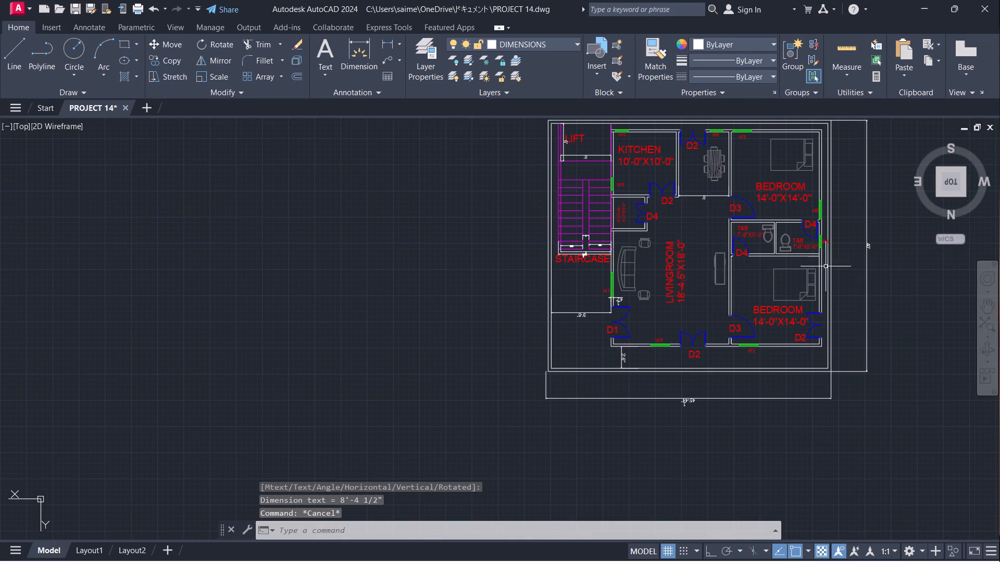
pyautogui.moveTo(893, 263); pyautogui.dragTo(713, 302, button='middle')
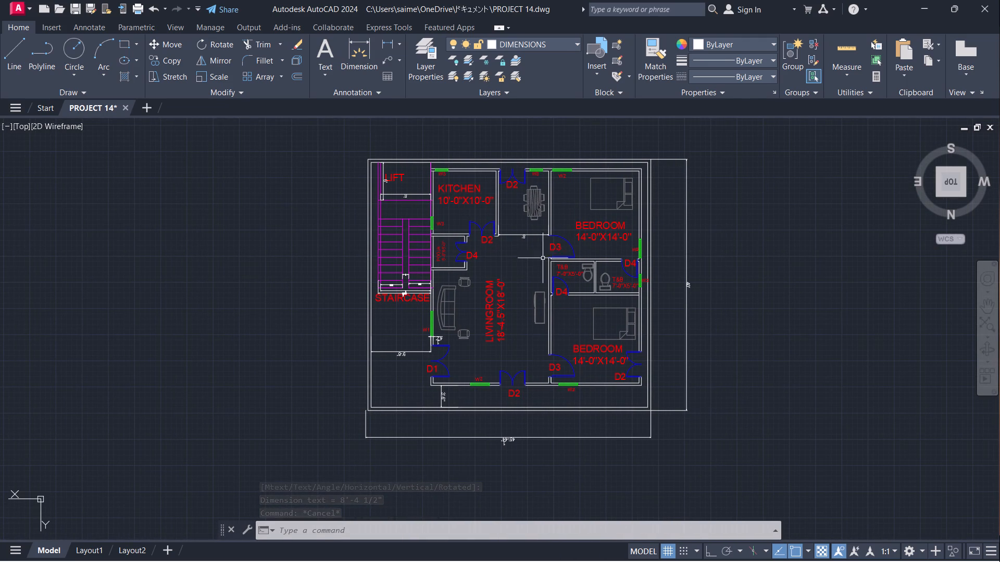
pyautogui.scroll(4, 465, 308)
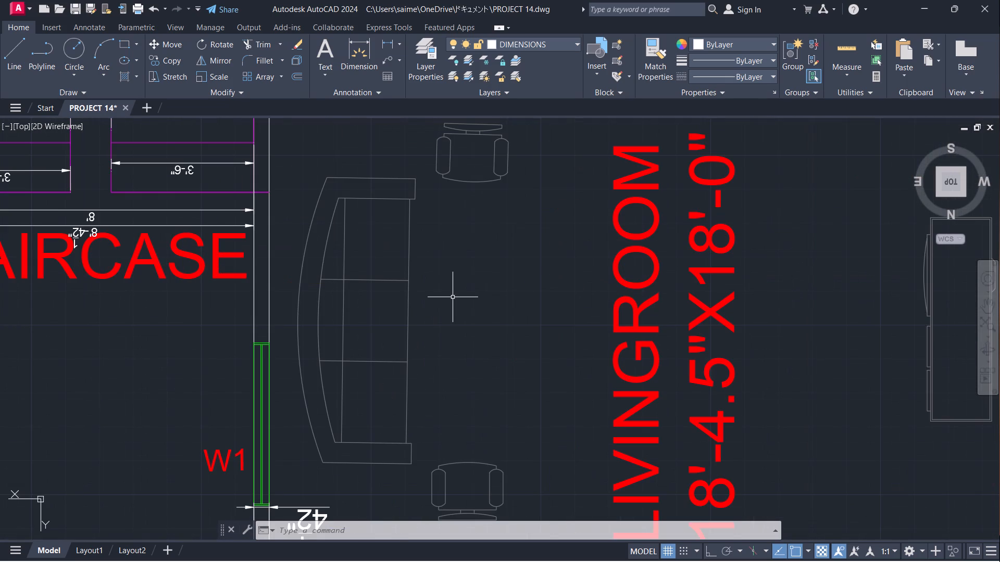
pyautogui.write('REC')
pyautogui.press('Return')
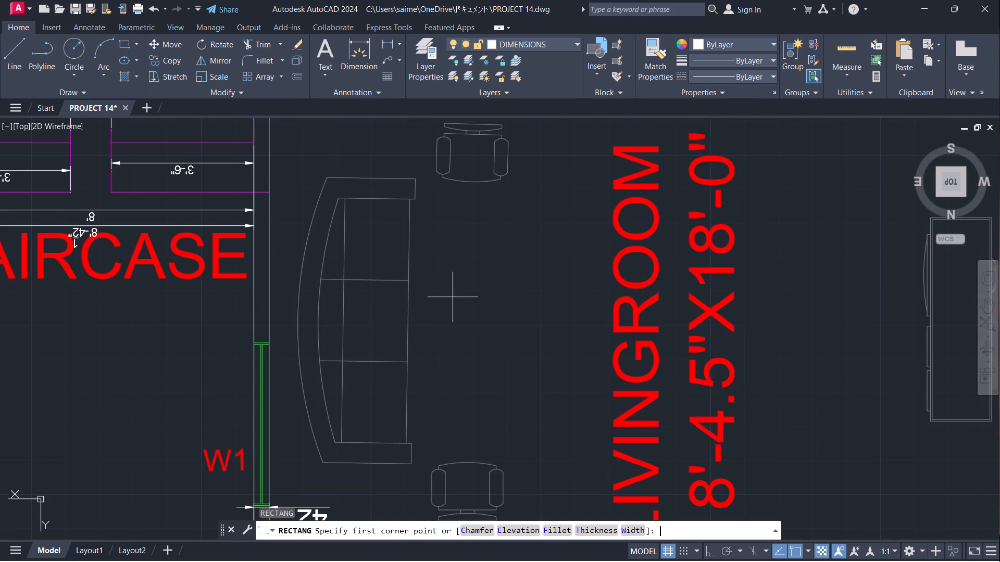
pyautogui.press('f')
pyautogui.press('Return')
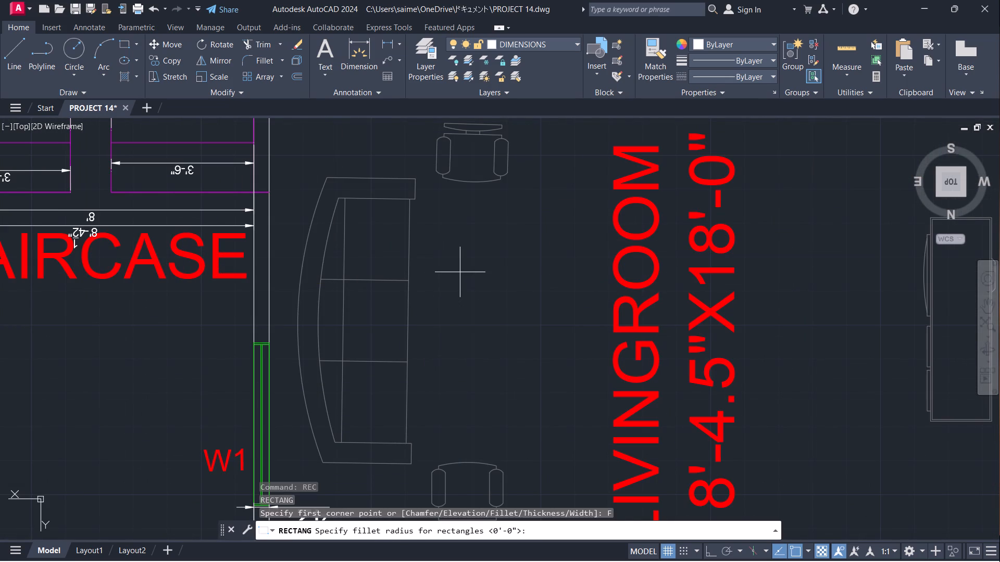
pyautogui.write('20')
pyautogui.press('Return')
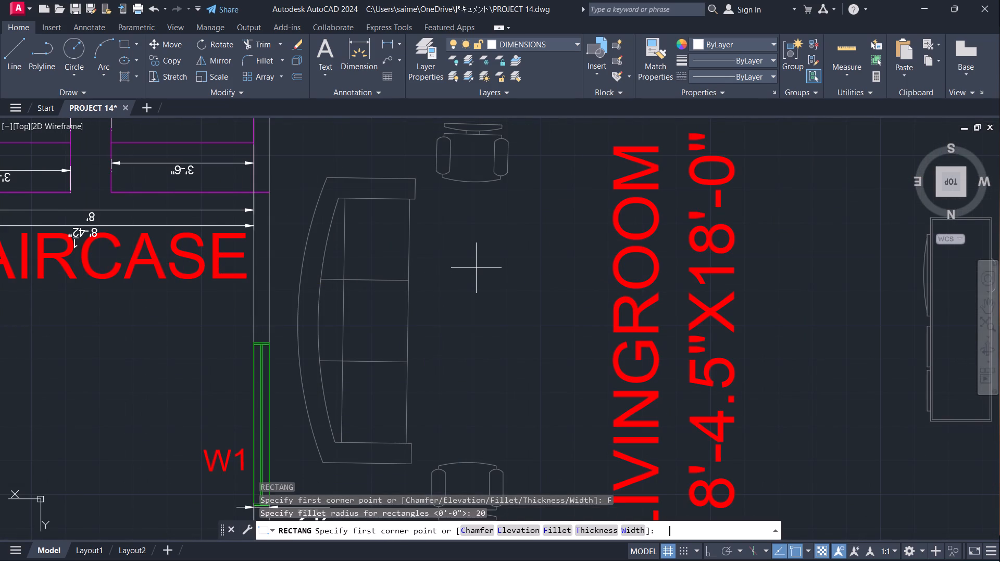
pyautogui.click(448, 230)
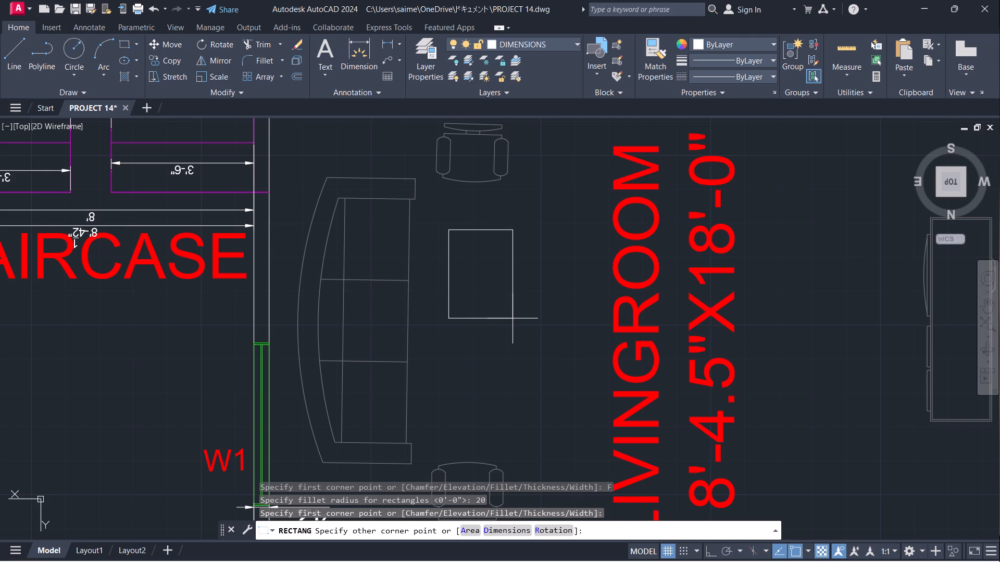
pyautogui.press('d')
pyautogui.press('Return')
pyautogui.write('50')
pyautogui.press('Return')
pyautogui.write('100')
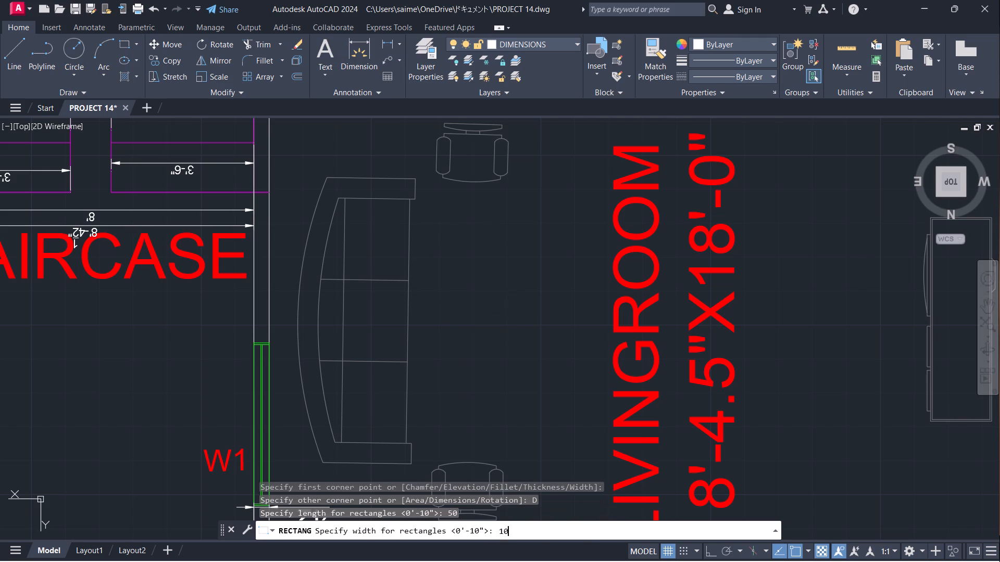
pyautogui.press('Return')
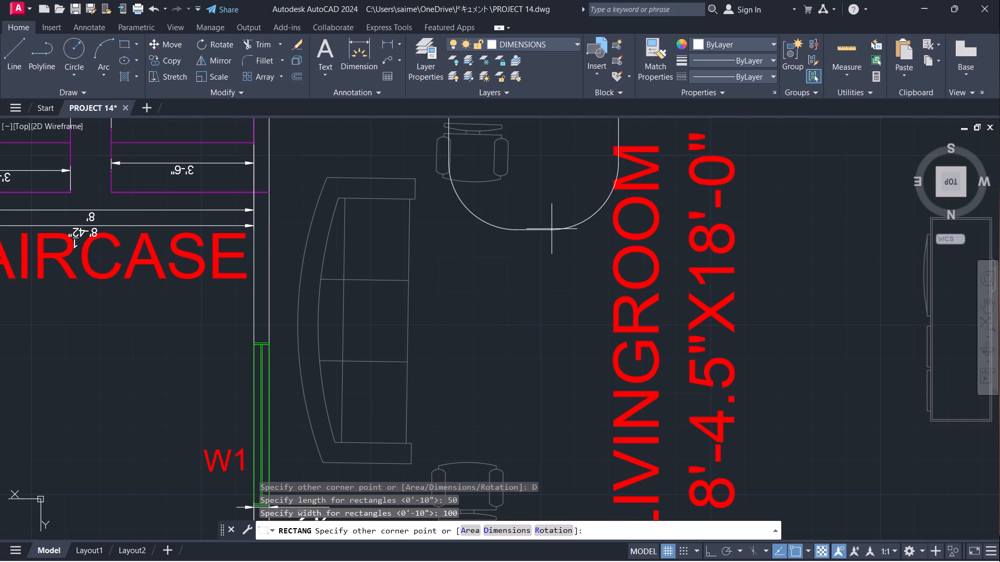
pyautogui.click(552, 229)
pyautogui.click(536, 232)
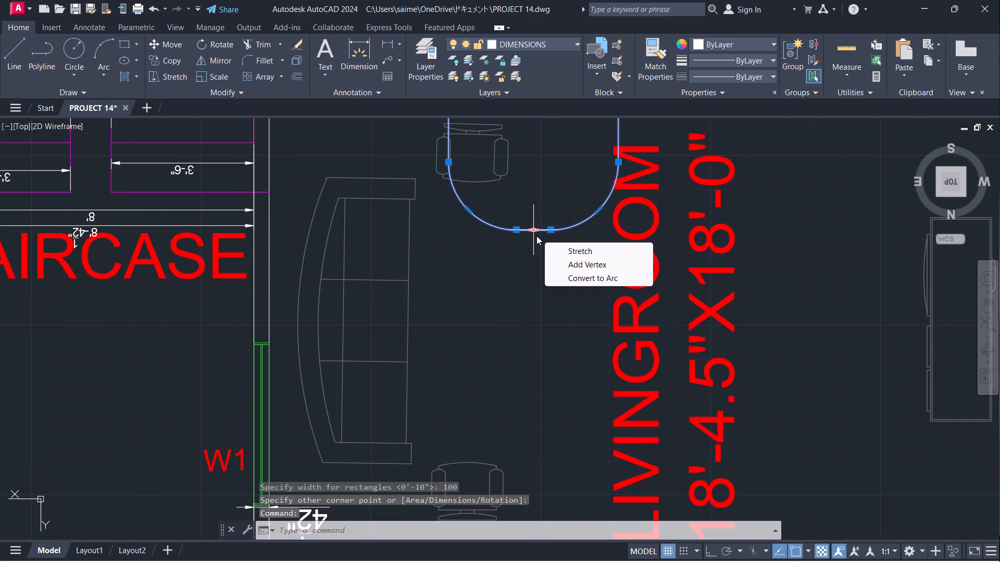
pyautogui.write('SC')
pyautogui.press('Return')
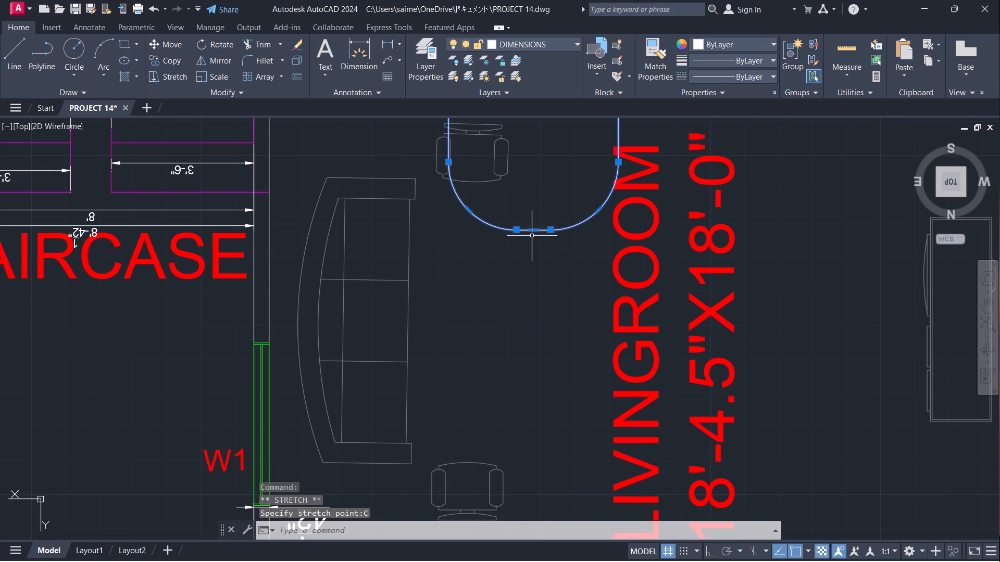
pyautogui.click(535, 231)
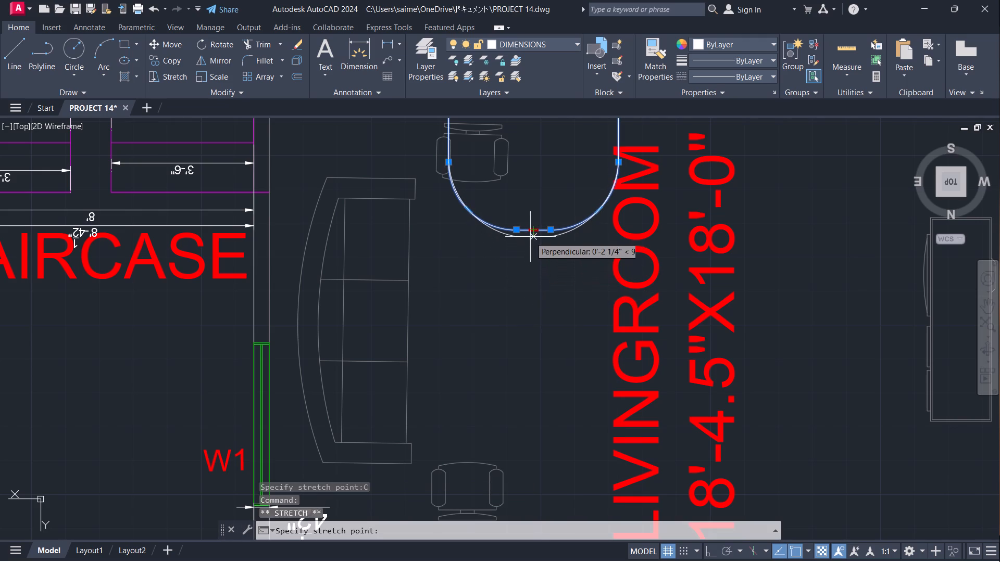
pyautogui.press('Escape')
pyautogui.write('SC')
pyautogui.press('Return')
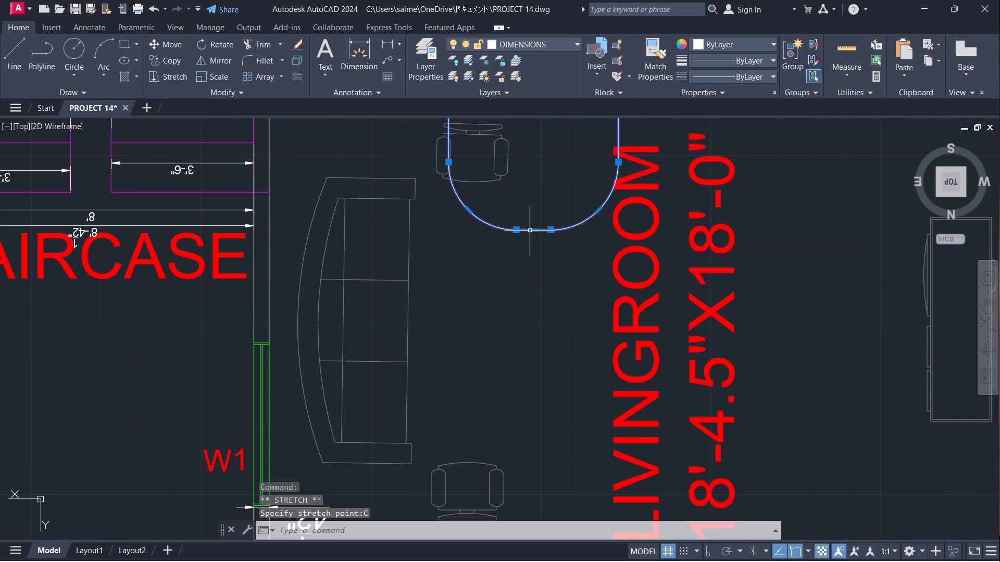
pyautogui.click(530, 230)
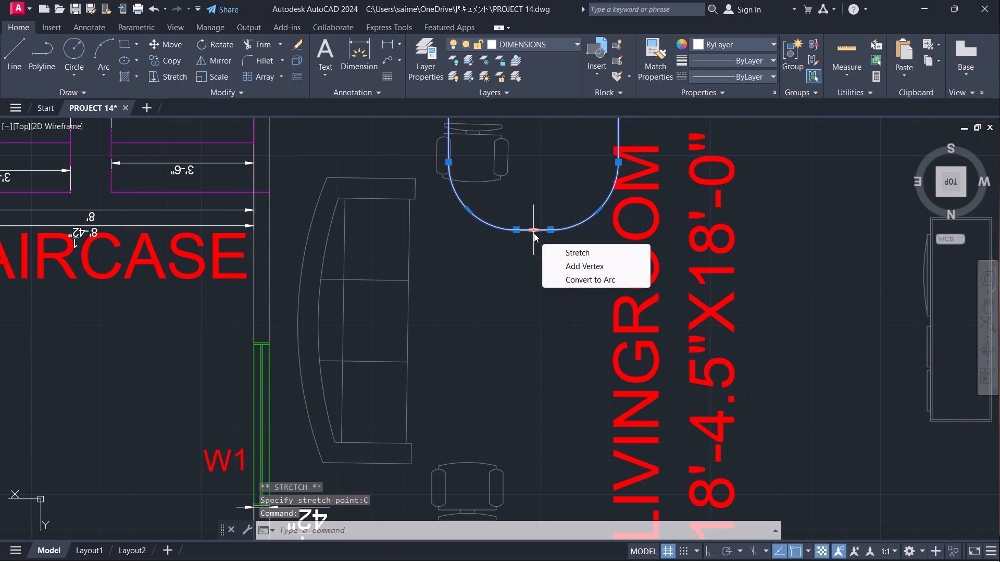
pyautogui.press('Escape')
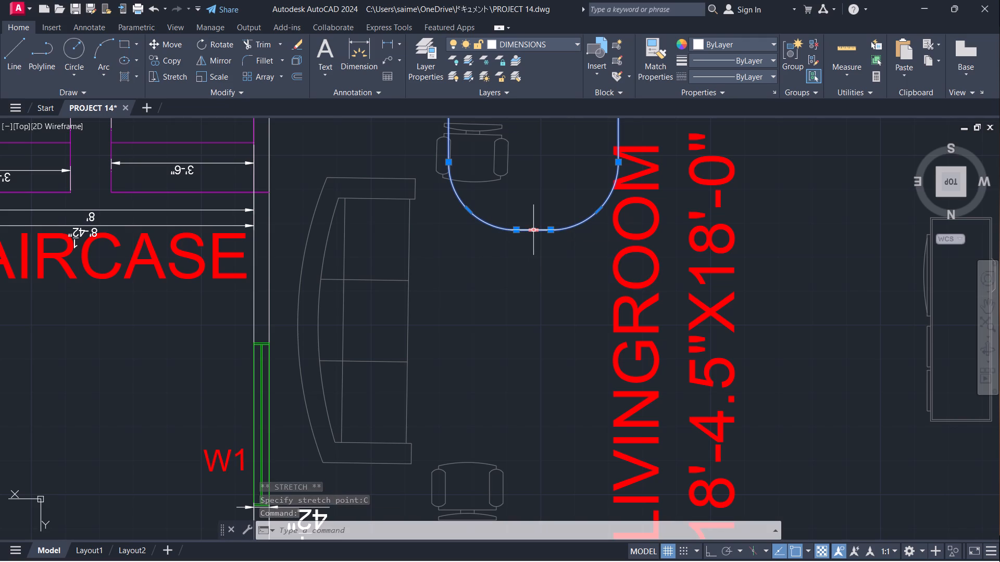
# Scale the rounded rectangle down freehand to a small table outline, using the midpoint of its short edge as base point.
pyautogui.write('SC')
pyautogui.press('Return')
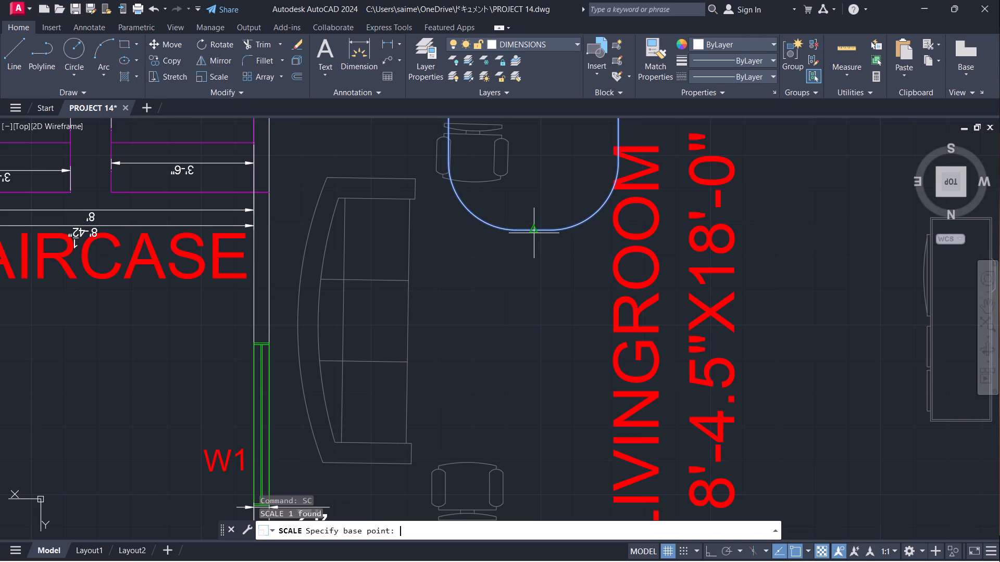
pyautogui.click(534, 231)
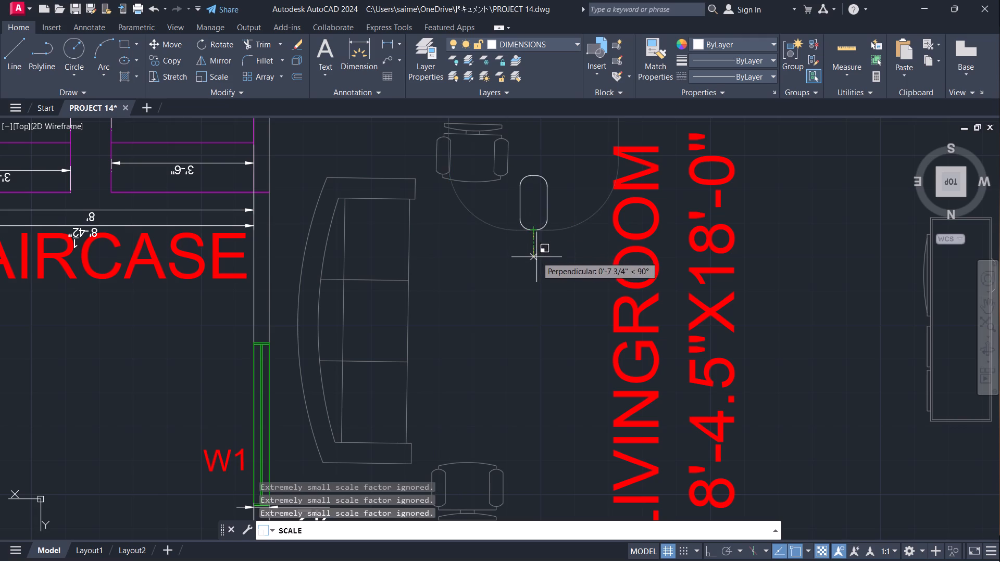
pyautogui.click(537, 263)
# Assign the small rounded table outline to the furniture layer.
pyautogui.click(536, 231)
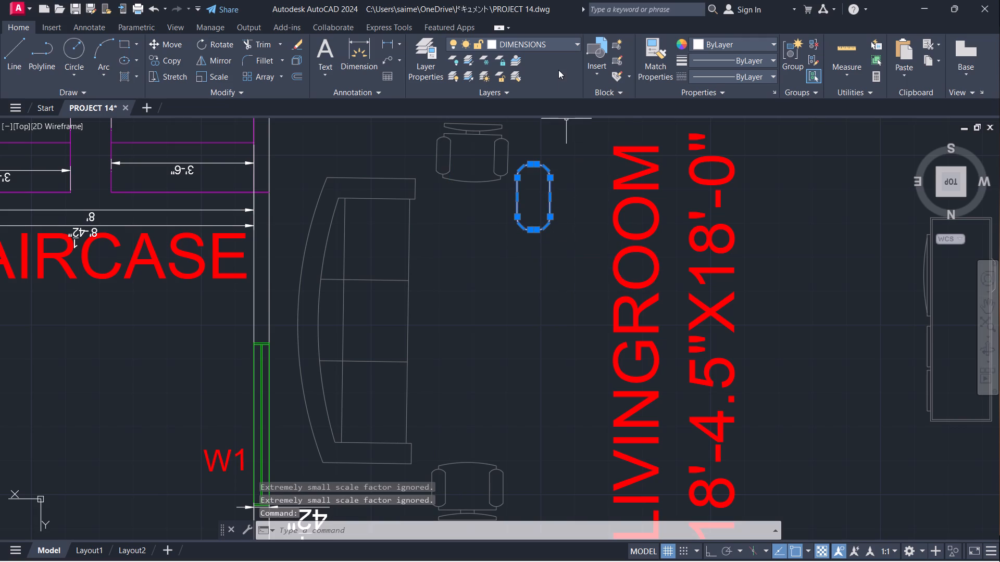
pyautogui.hotkey('ctrl', '1')
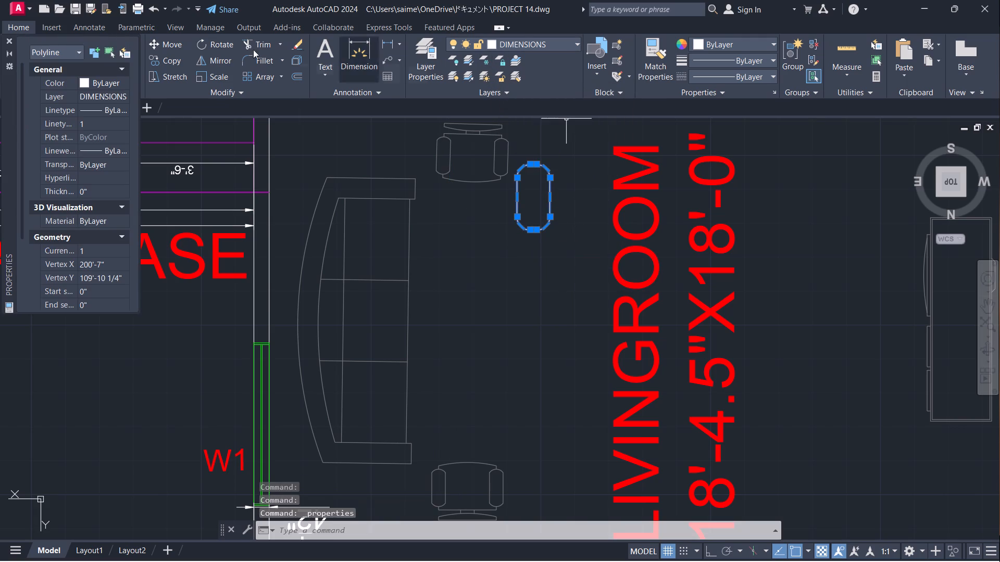
pyautogui.click(111, 97)
pyautogui.click(111, 97)
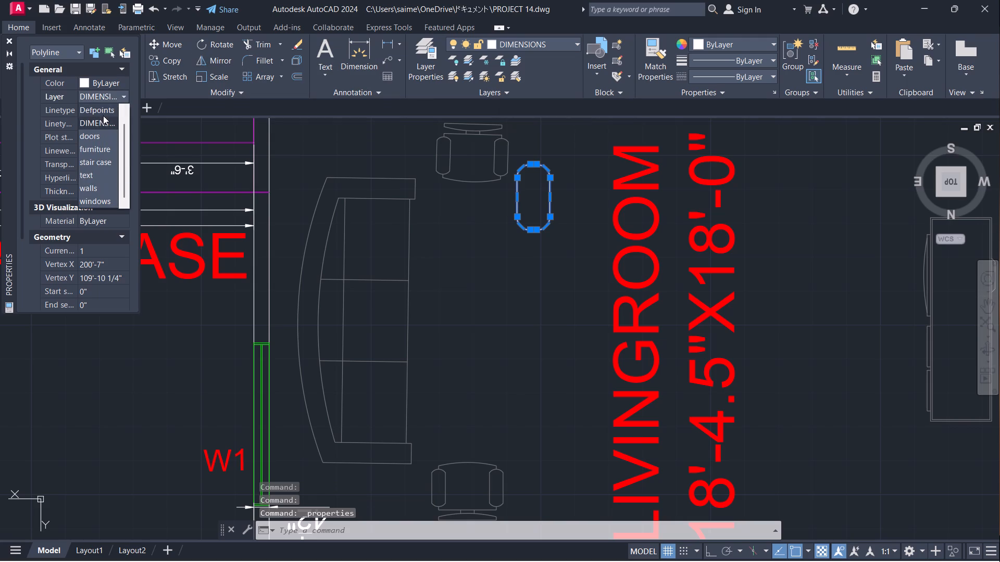
pyautogui.click(94, 149)
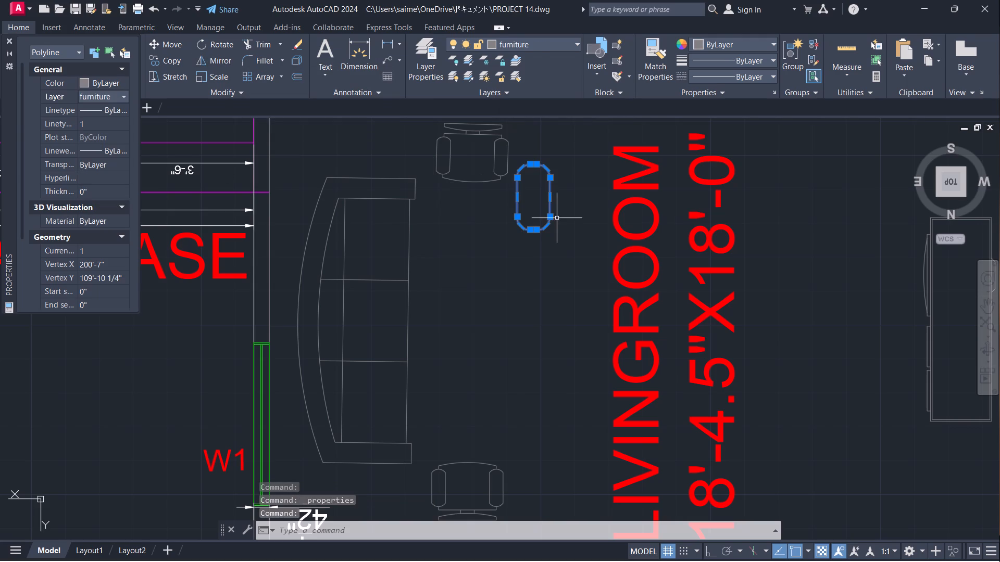
pyautogui.press('Escape')
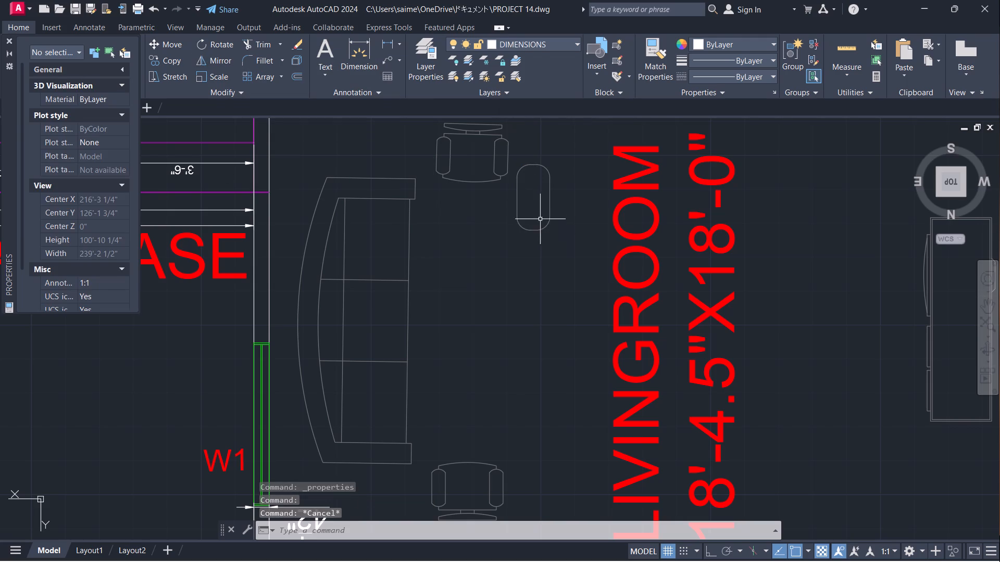
# Move the rounded table by its centre to the open space in front of the sofa, midway between the two armchairs.
pyautogui.click(532, 229)
pyautogui.press('m')
pyautogui.press('Return')
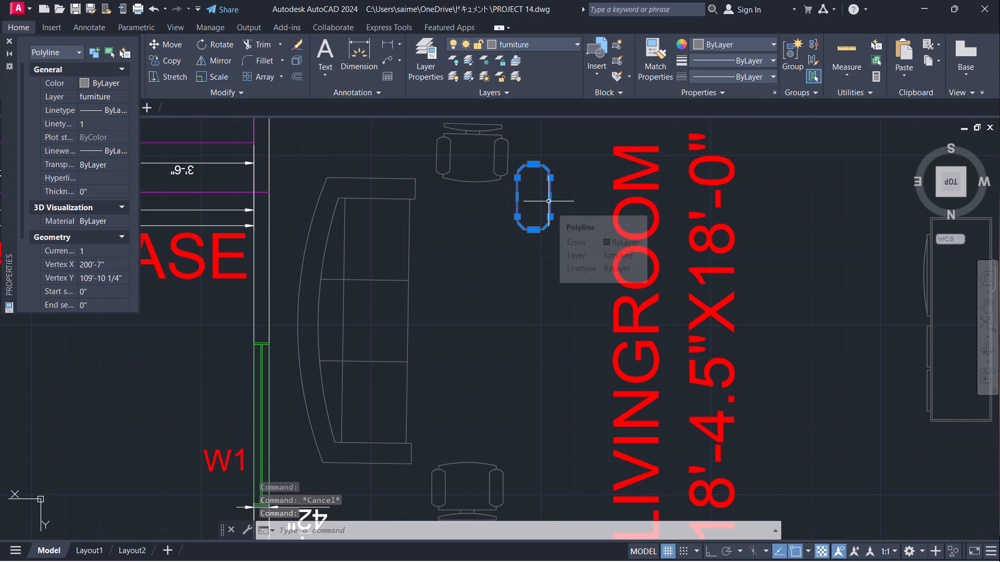
pyautogui.click(10, 39)
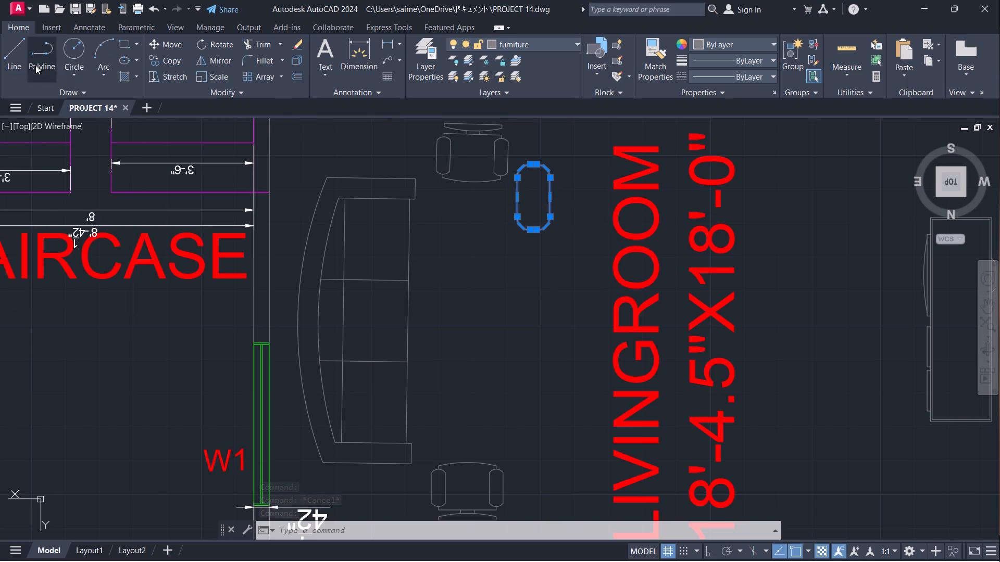
pyautogui.press('m')
pyautogui.press('Return')
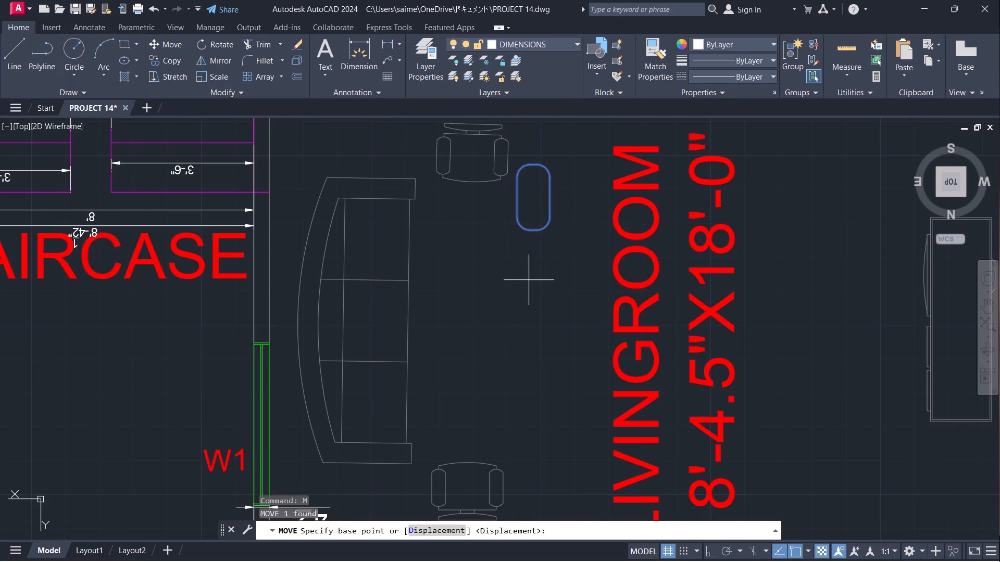
pyautogui.click(531, 196)
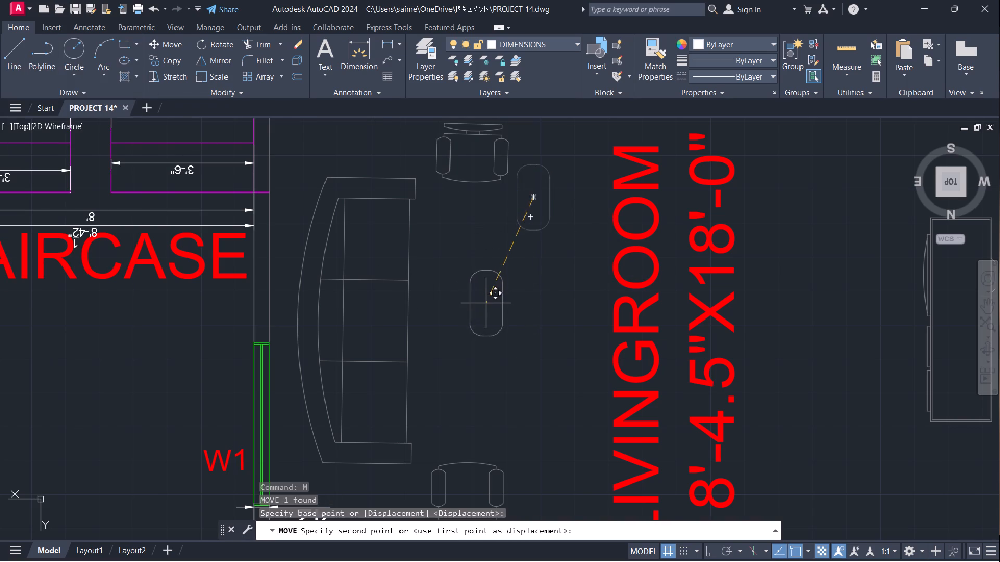
pyautogui.click(483, 303)
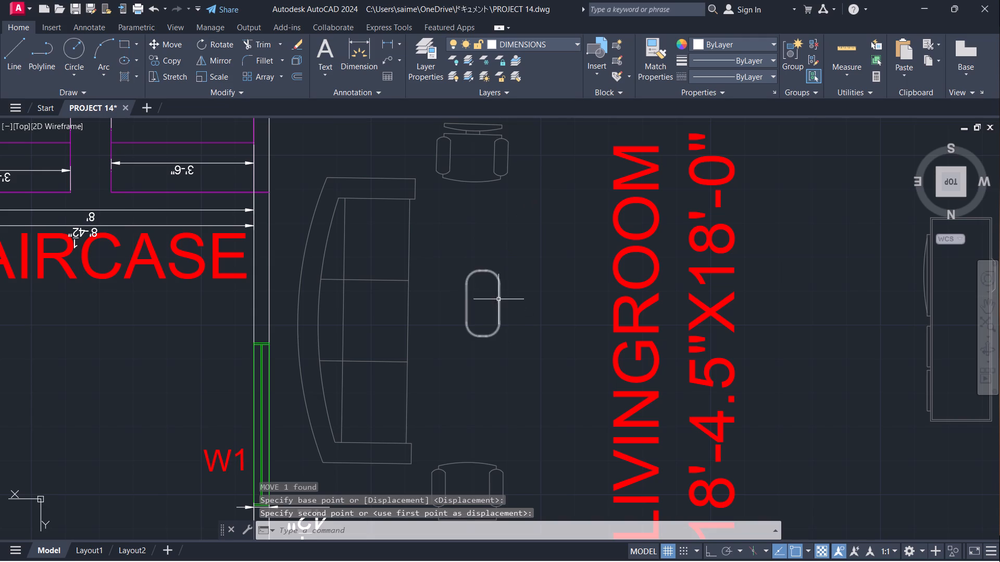
# Scale the rounded table up freehand about its centre until it is roughly as long as two sofa seats.
pyautogui.click(465, 309)
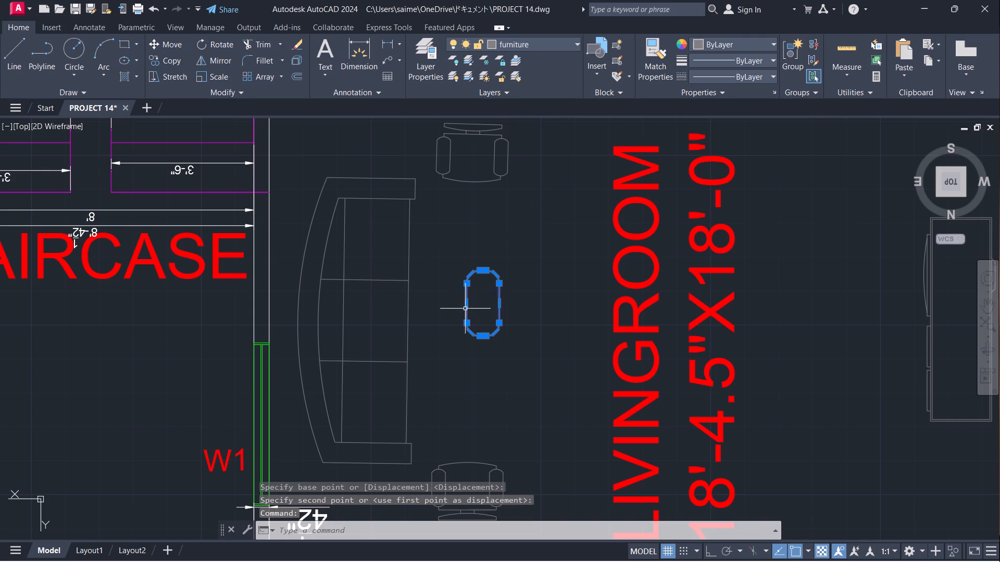
pyautogui.write('SC')
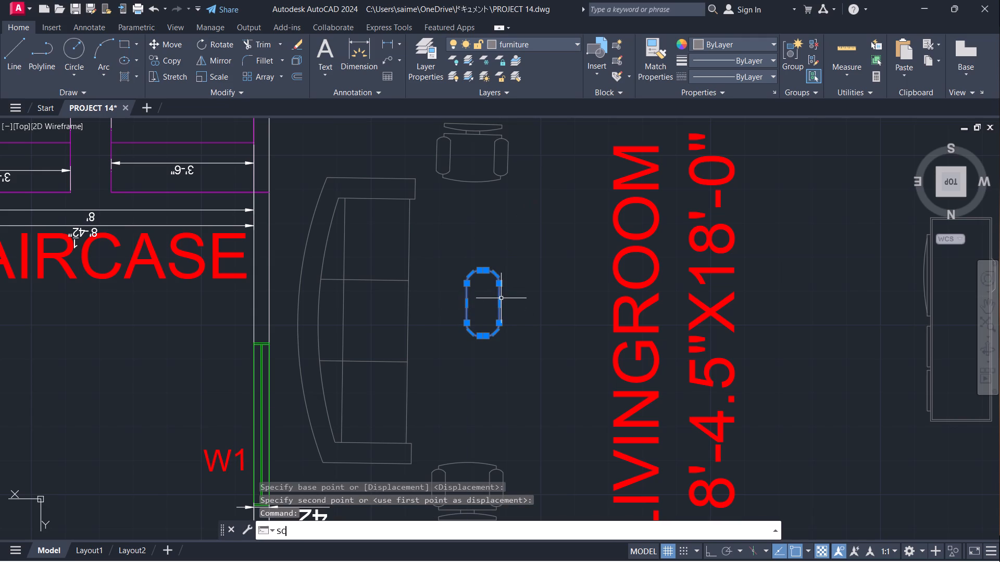
pyautogui.press('Return')
pyautogui.click(482, 299)
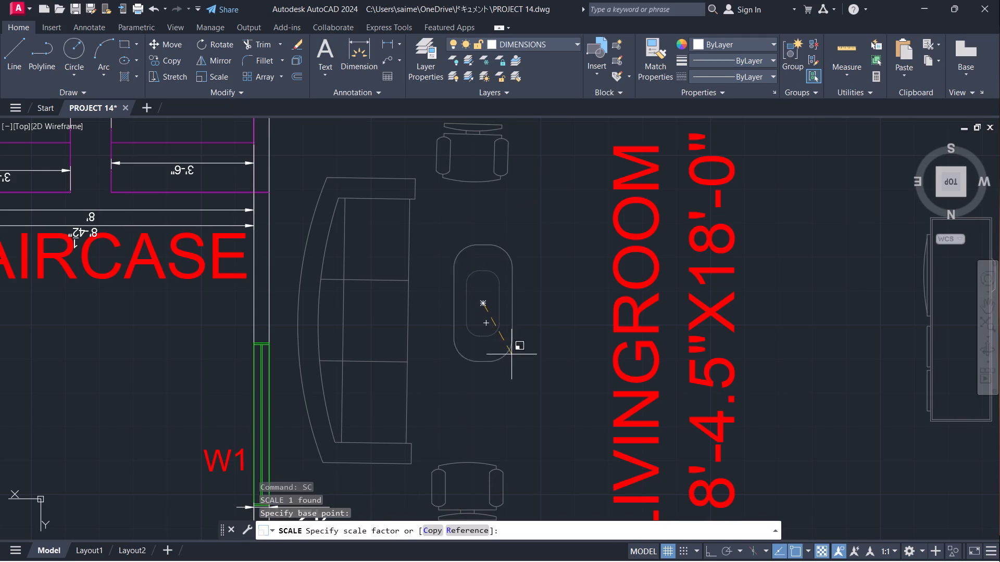
pyautogui.click(519, 382)
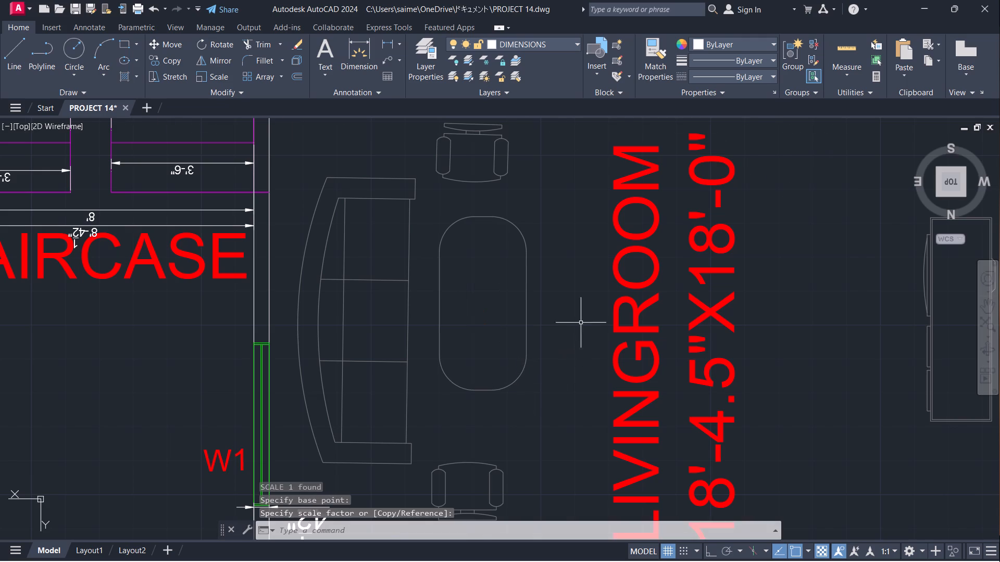
# Save the PROJECT 14 drawing with the whole floor plan in view.
pyautogui.scroll(-2, 582, 320)
pyautogui.scroll(-1, 662, 315)
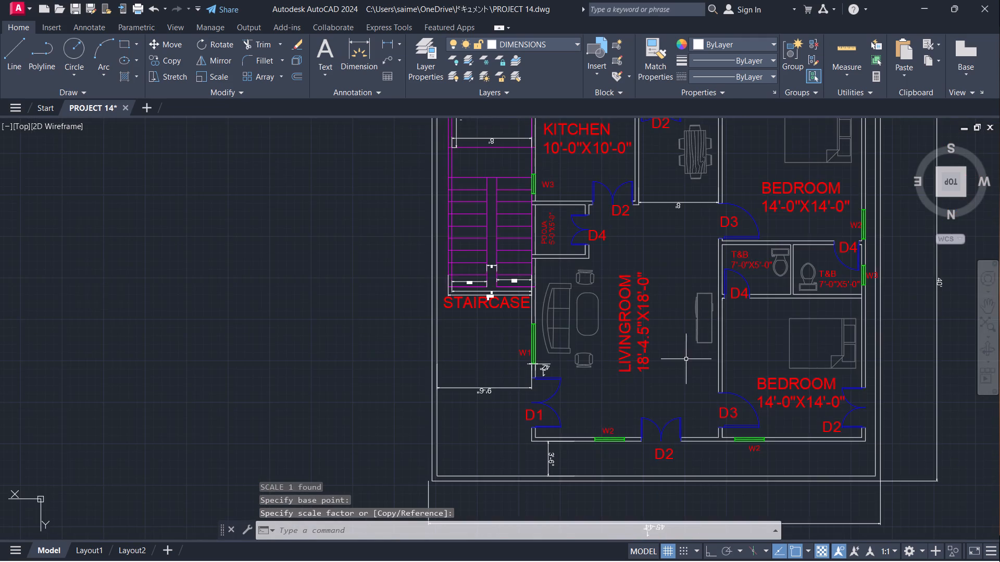
pyautogui.moveTo(686, 360); pyautogui.dragTo(571, 382, button='middle')
pyautogui.scroll(-1, 578, 347)
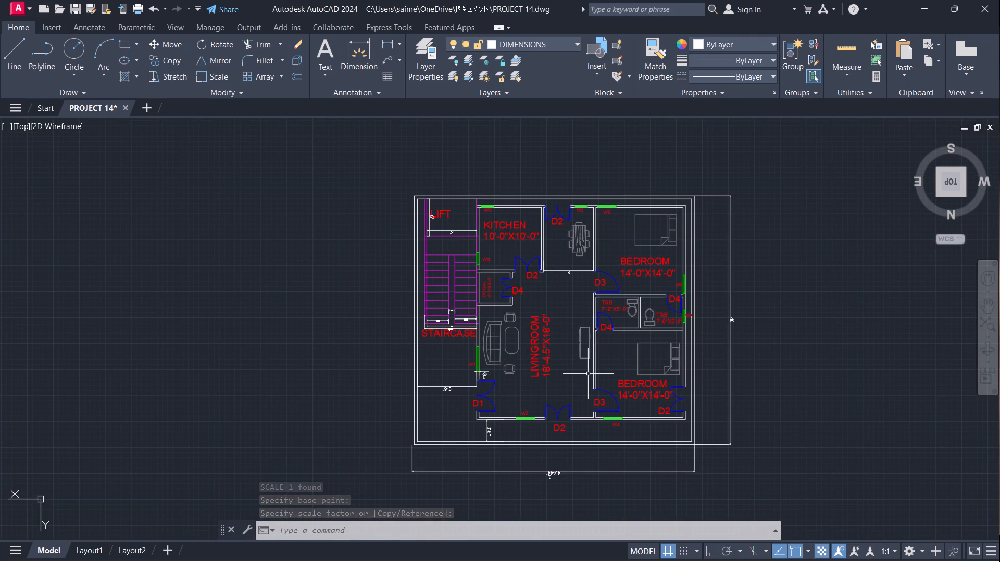
pyautogui.hotkey('ctrl', 's')
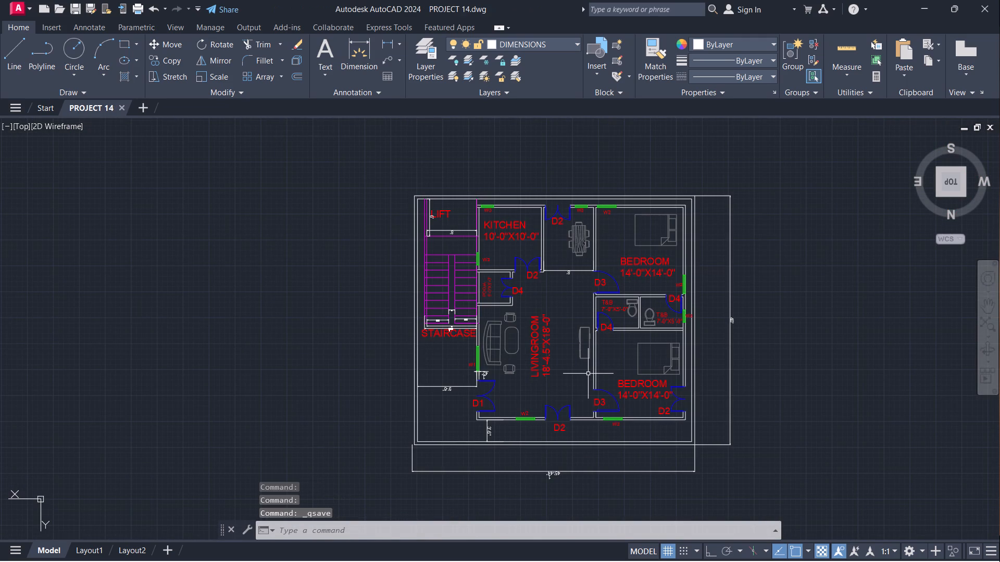